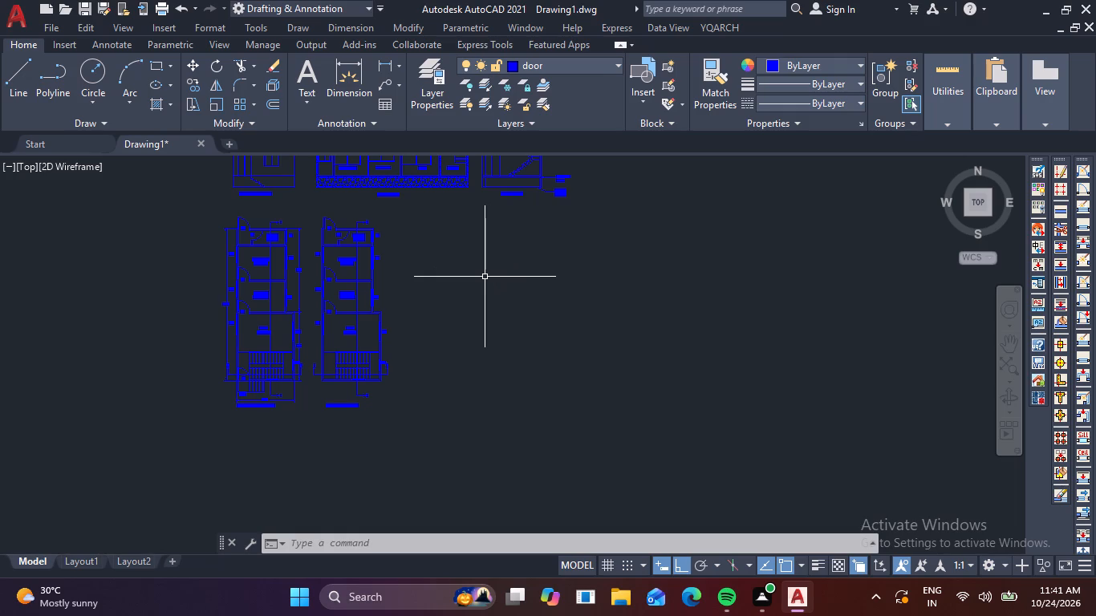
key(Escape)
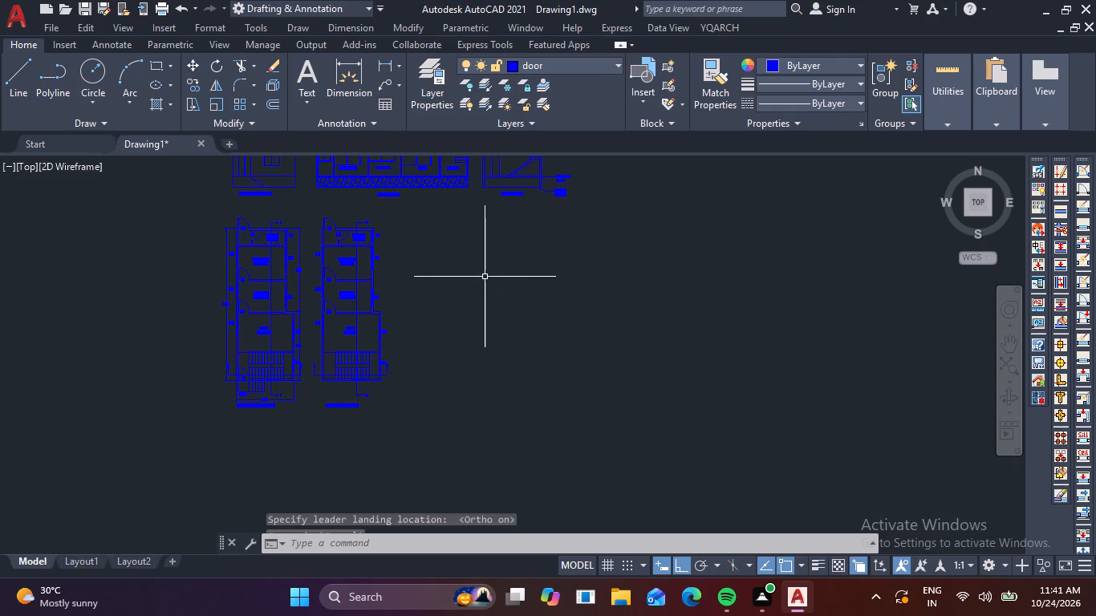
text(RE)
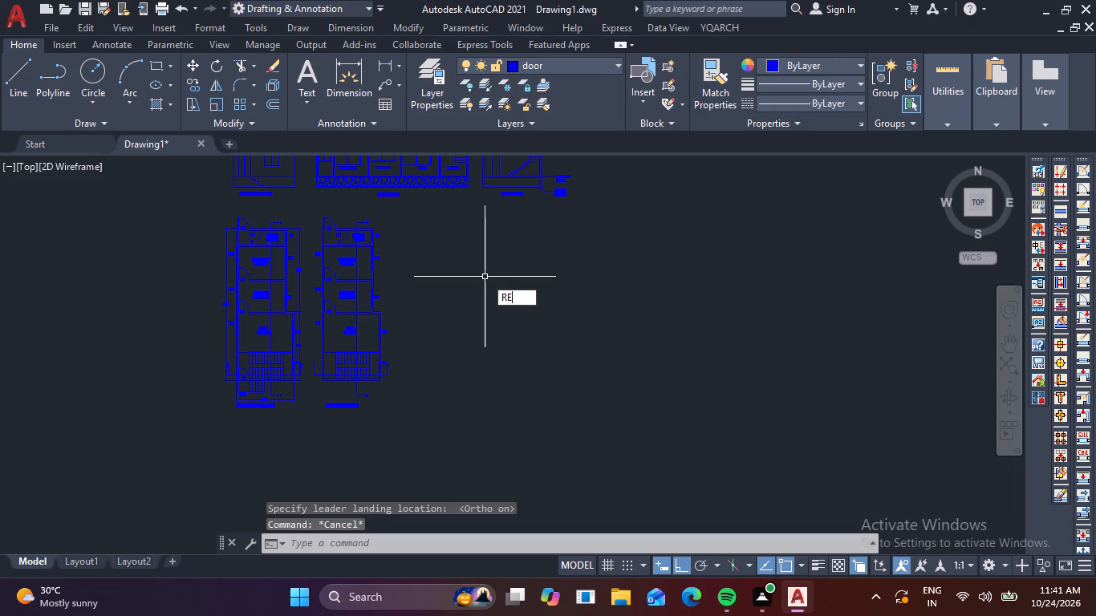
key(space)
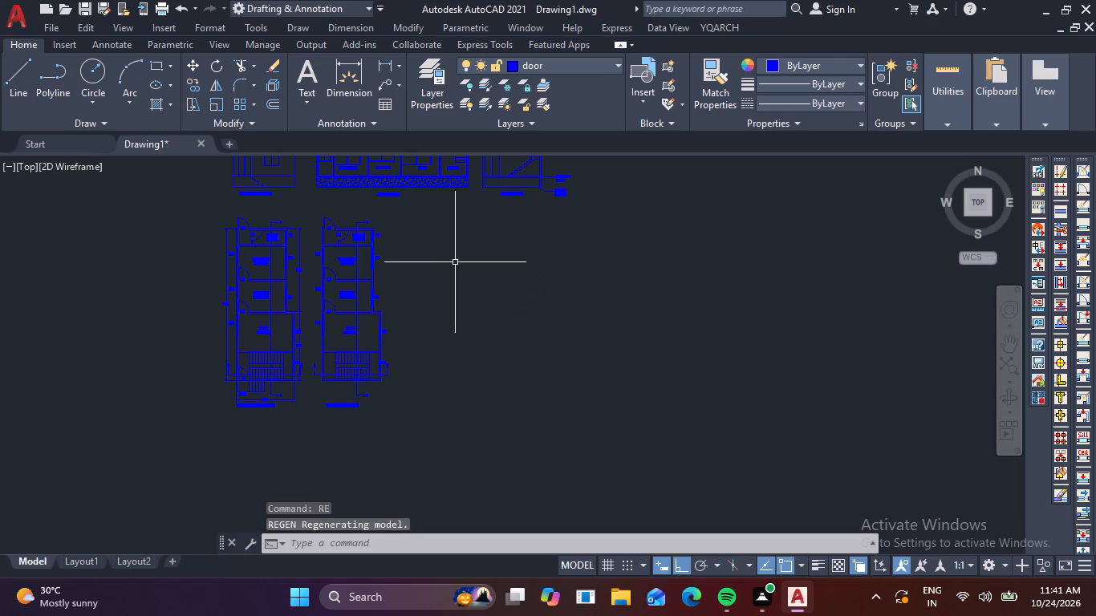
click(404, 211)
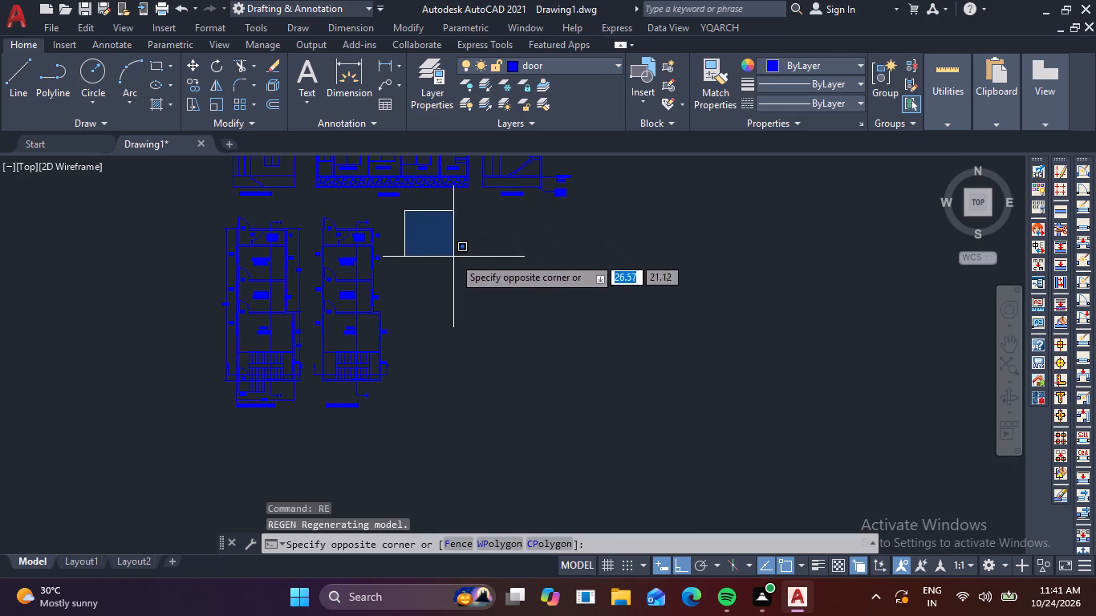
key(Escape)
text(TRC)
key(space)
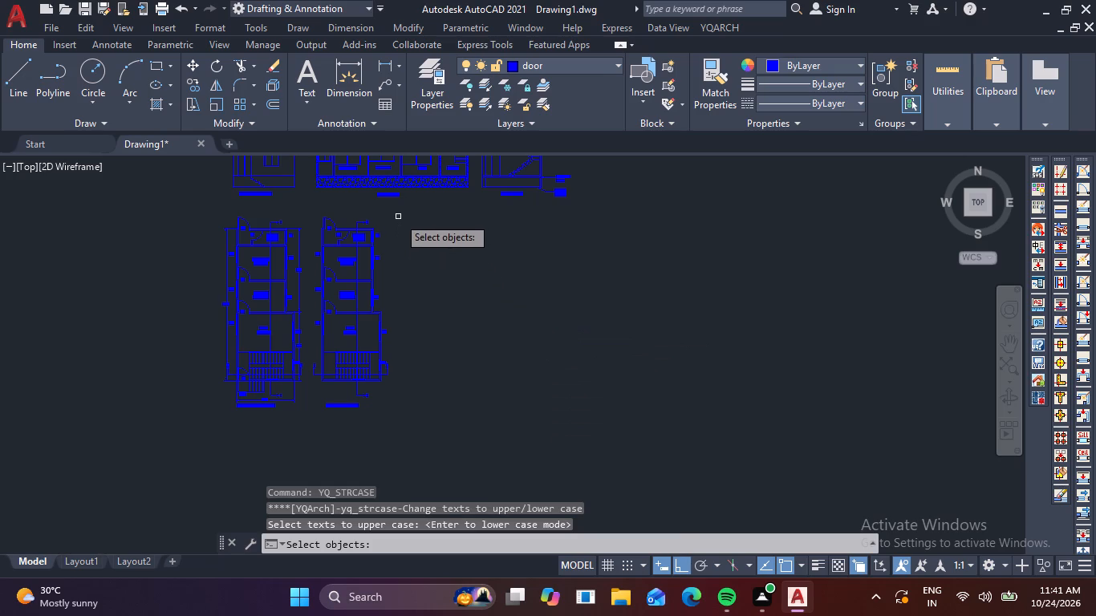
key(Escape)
Draw a boundary rectangle about 12.7 wide by 8.3 high in the empty area beside the two floor plans, below the sections.
text(REC)
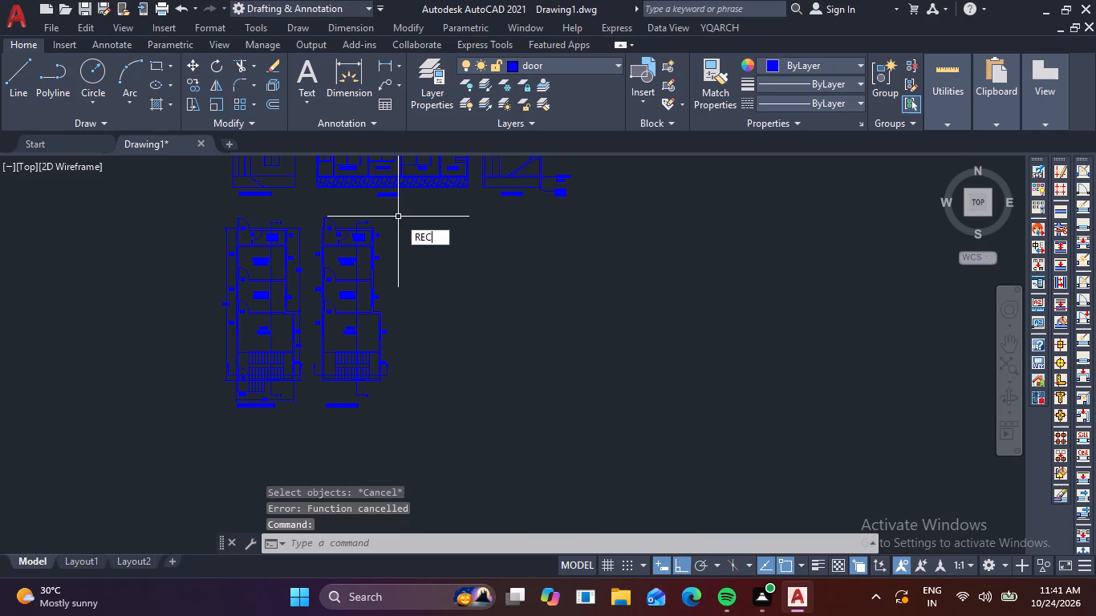
key(space)
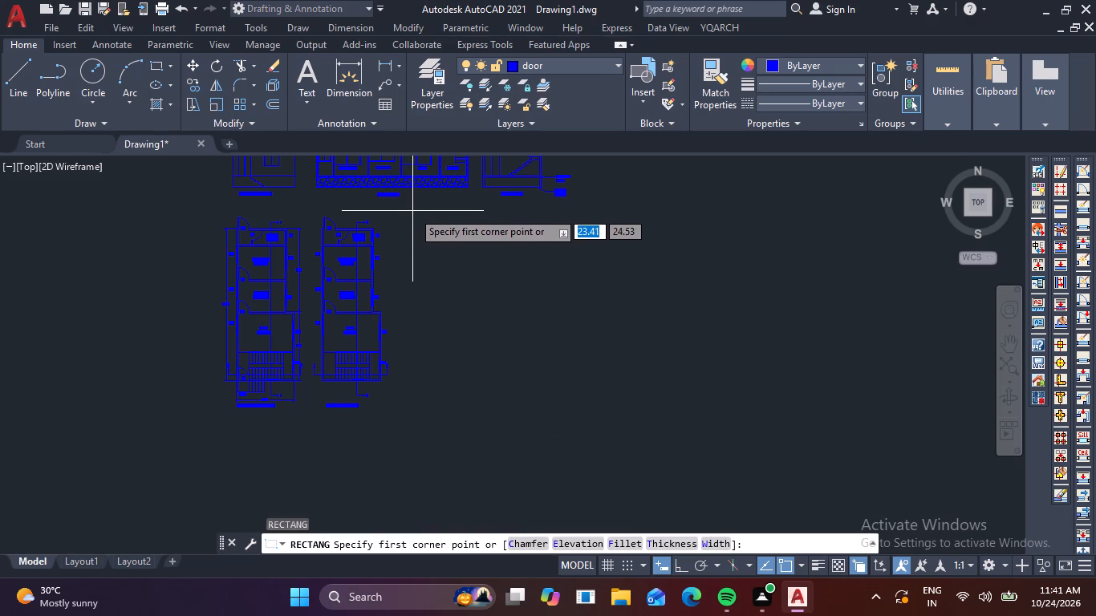
click(412, 211)
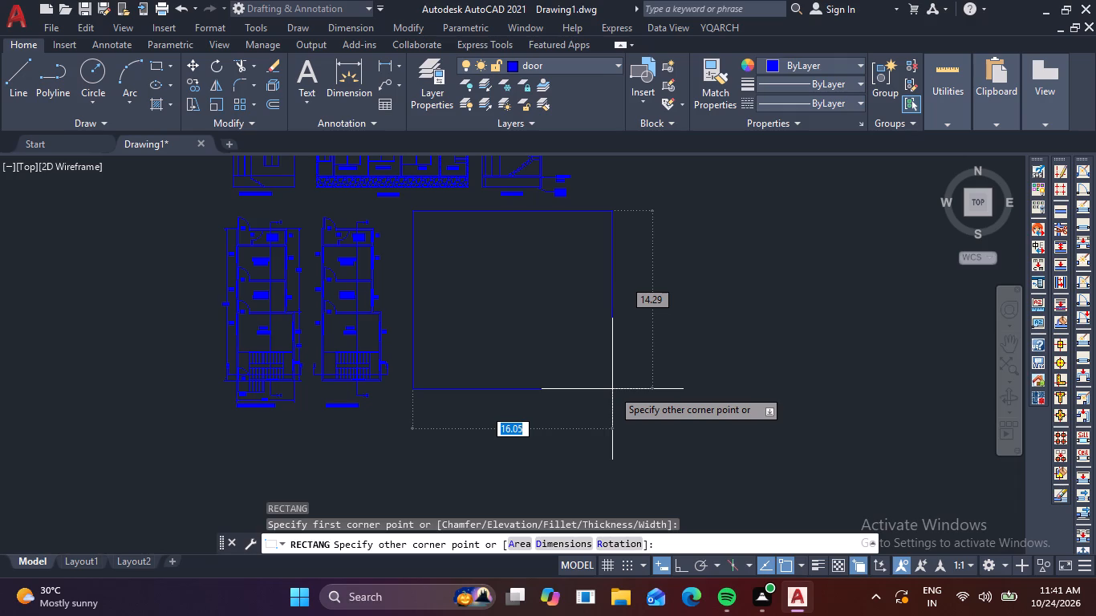
click(570, 314)
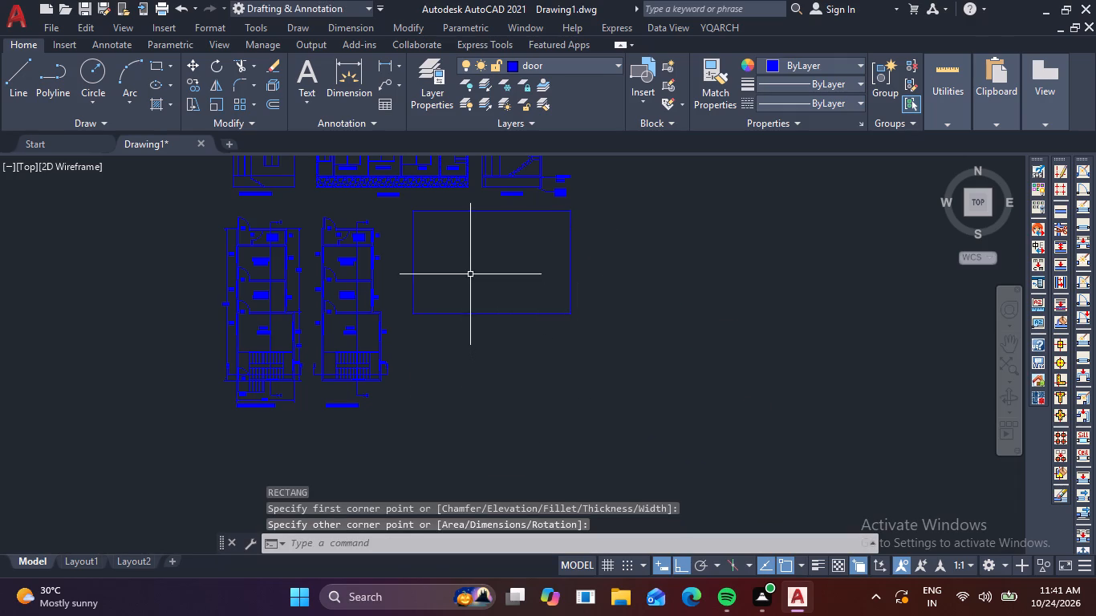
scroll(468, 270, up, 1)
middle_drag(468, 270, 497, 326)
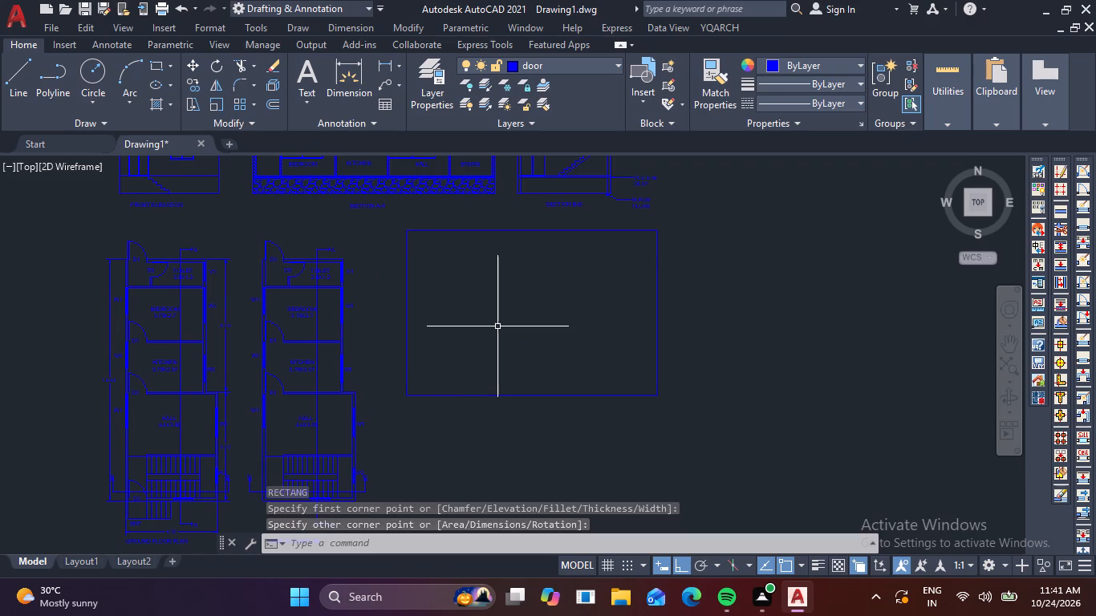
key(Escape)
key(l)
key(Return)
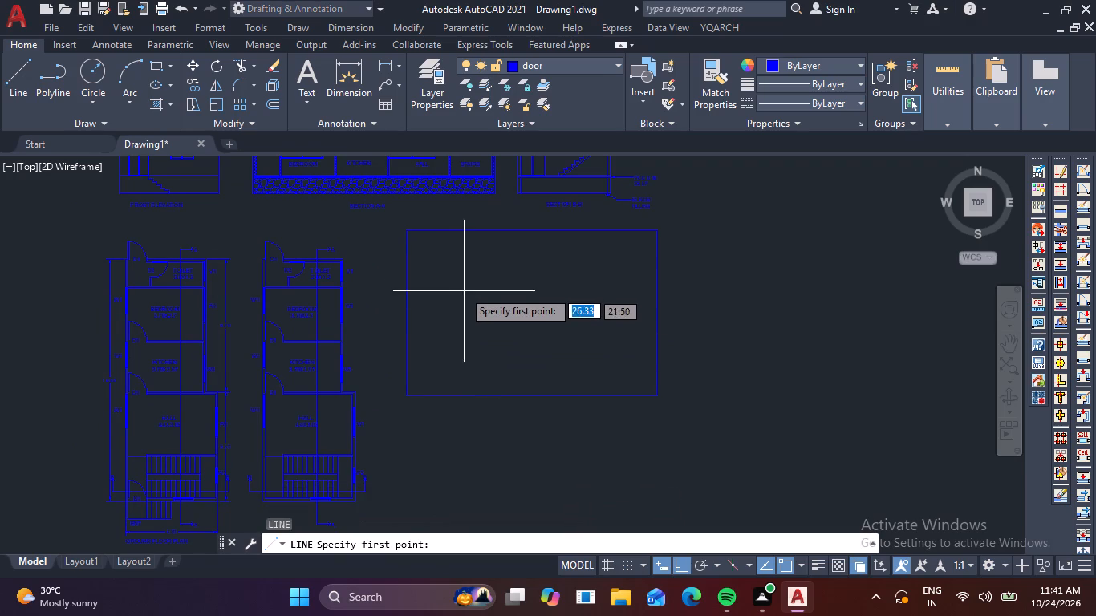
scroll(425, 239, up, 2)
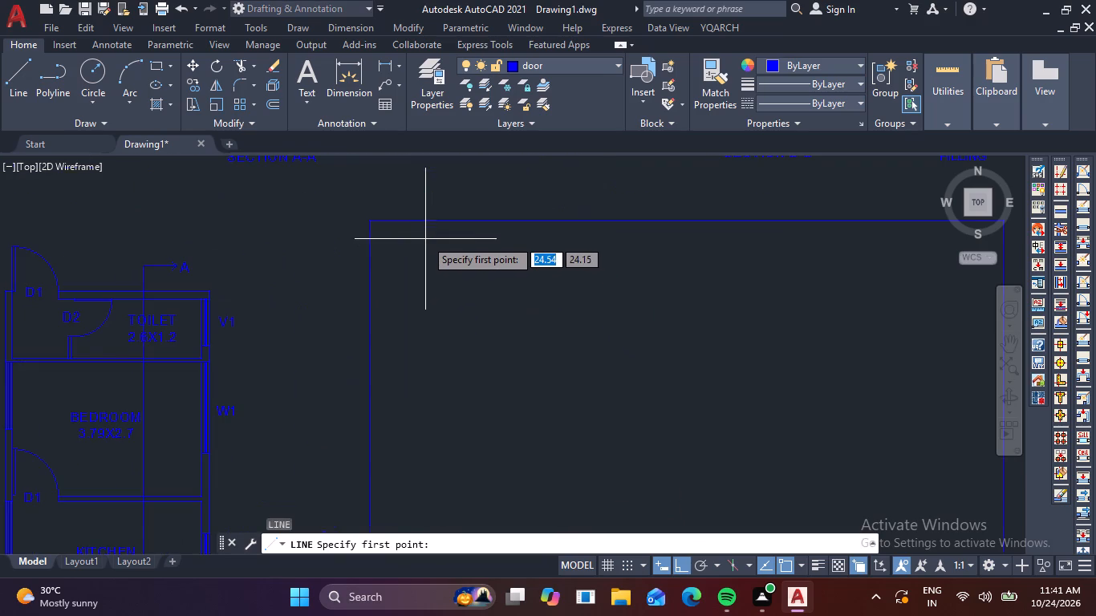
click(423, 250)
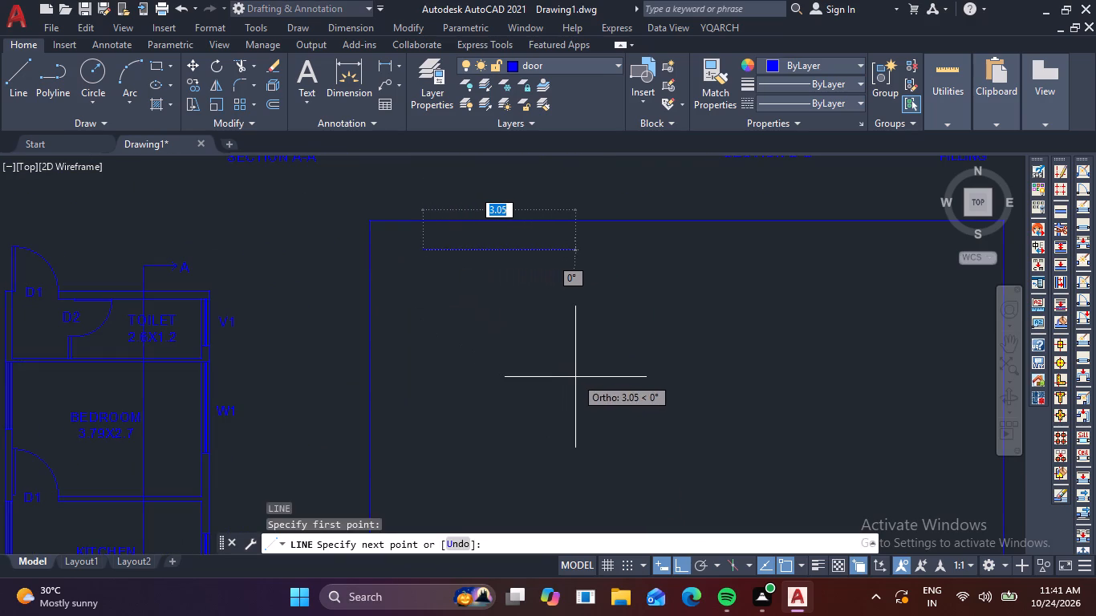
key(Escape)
Draw a rectangle 4.24 wide by 6.77 high inside the boundary rectangle, near its upper-left corner.
text(REC)
key(space)
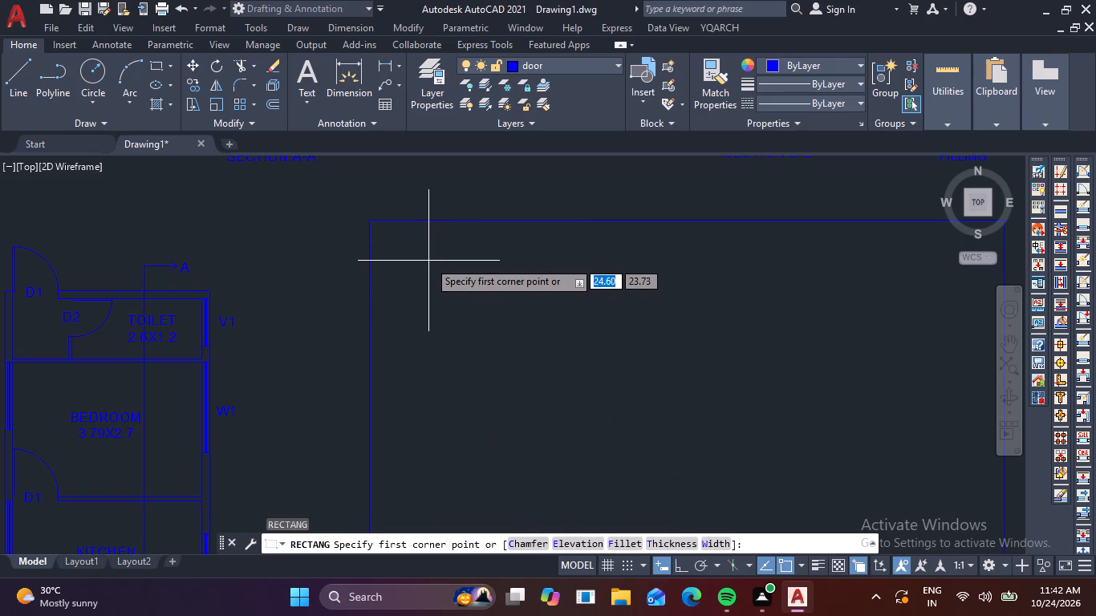
click(428, 268)
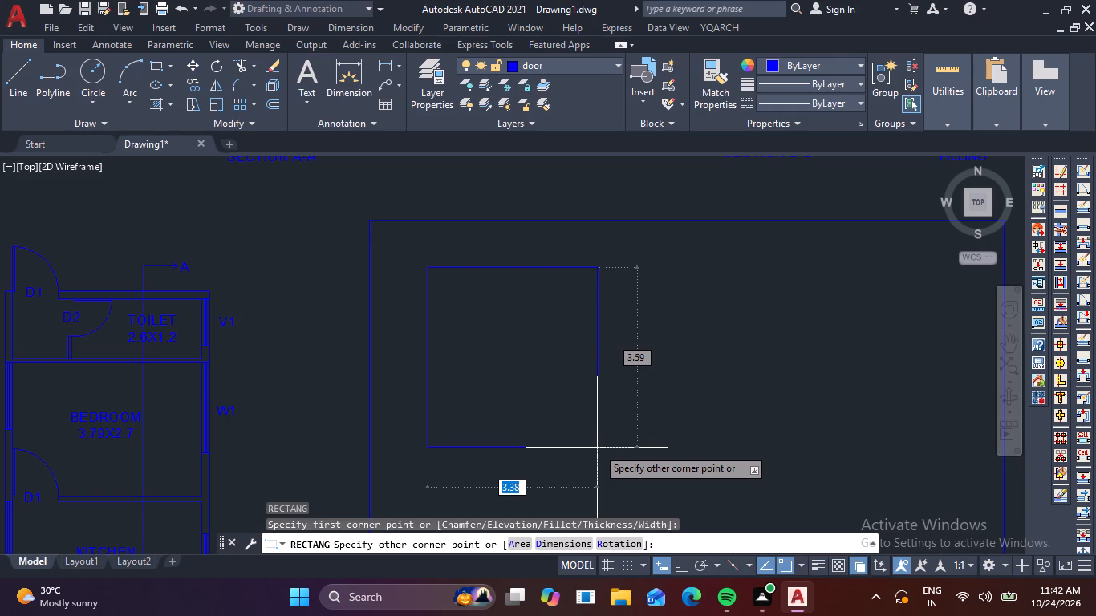
key(4)
key(period)
text(24)
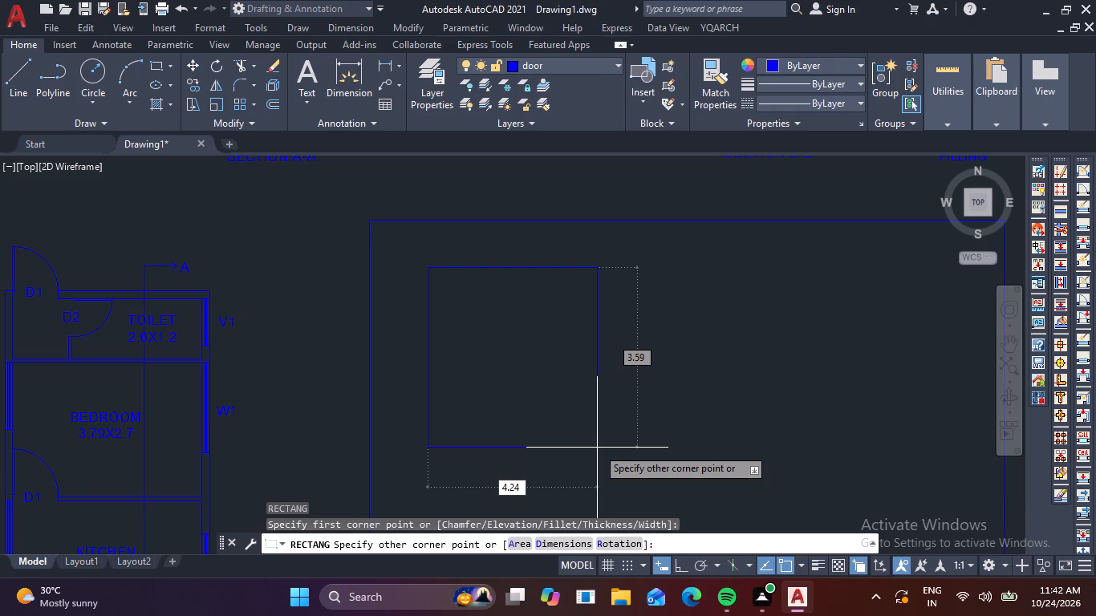
key(Tab)
key(6)
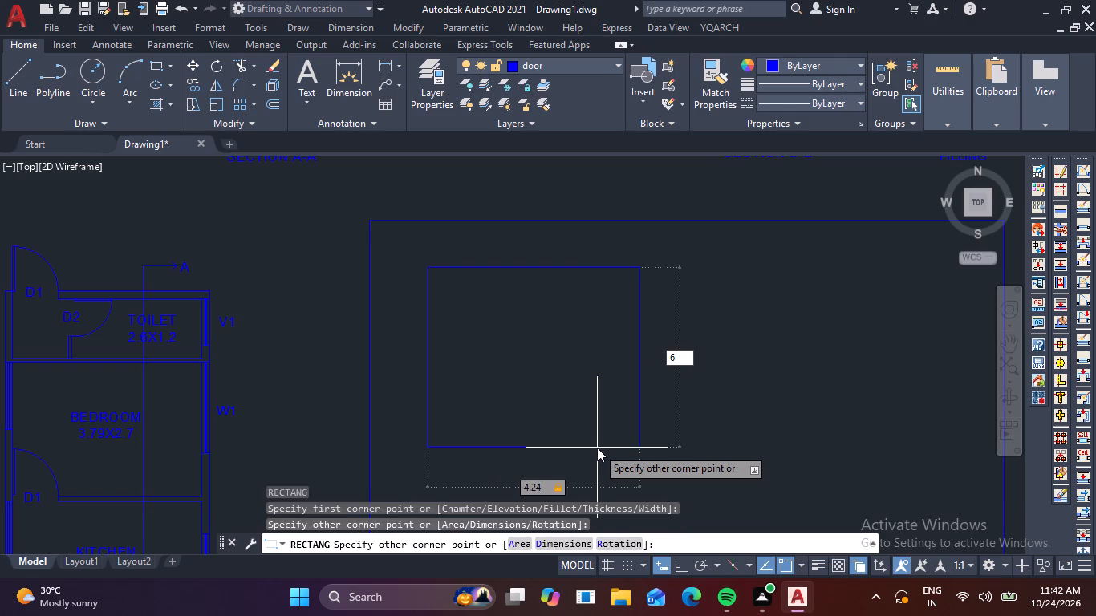
key(apostrophe)
text(77)
key(Return)
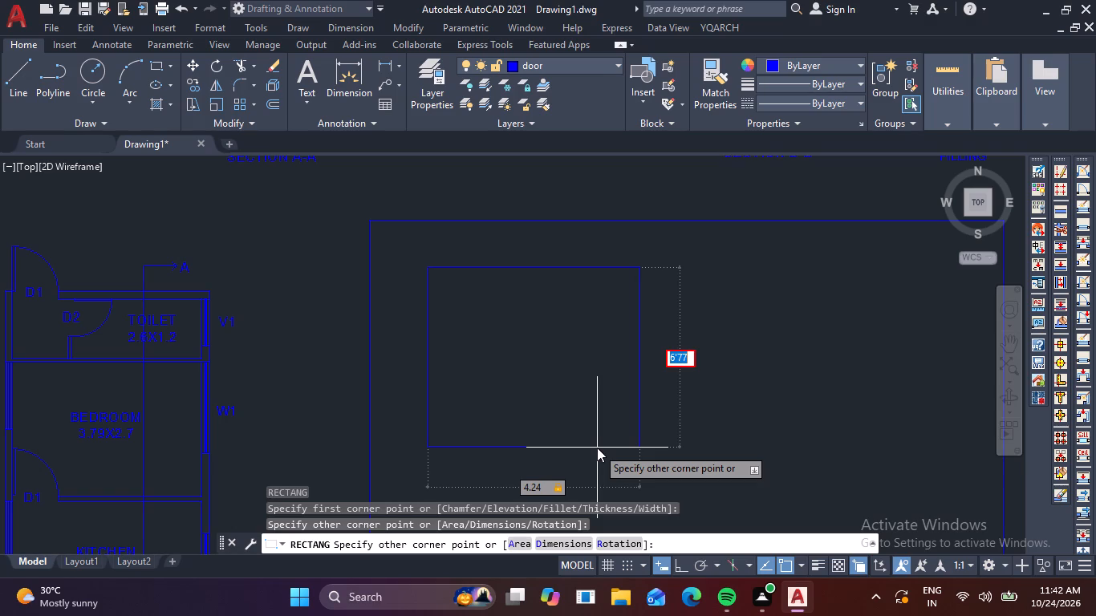
key(BackSpace)
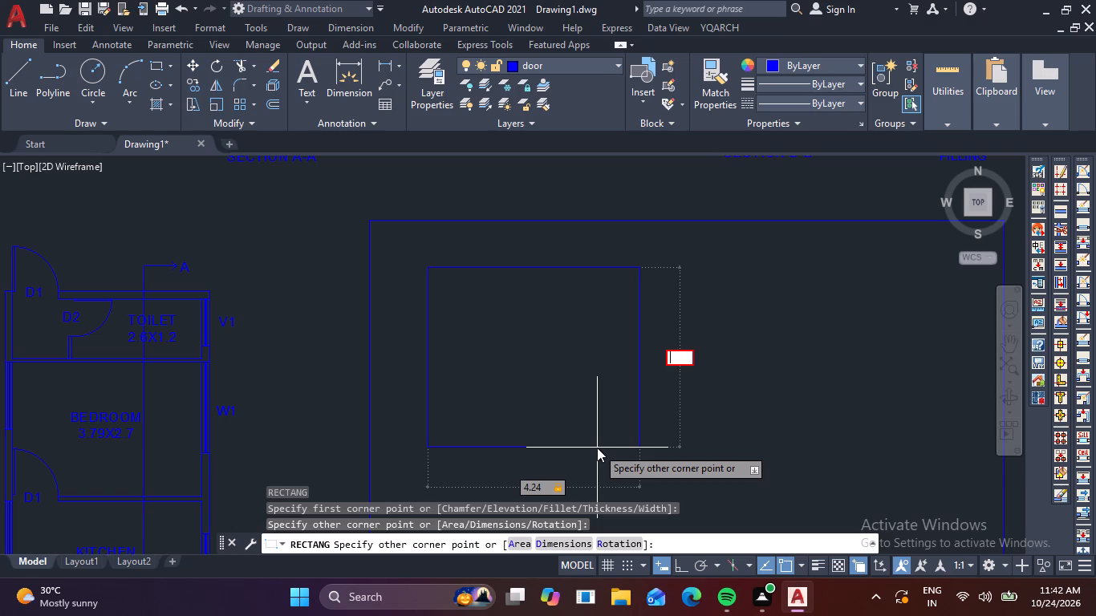
key(6)
key(period)
text(77)
key(Return)
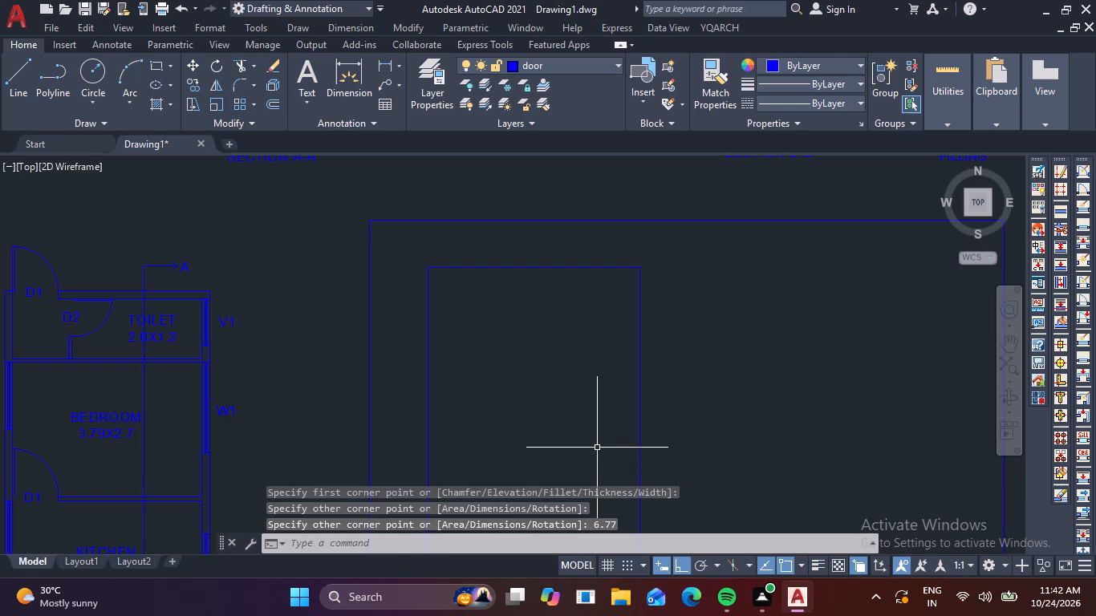
Stretch the boundary rectangle's bottom edge straight down to leave generous space below the inner rectangle.
scroll(600, 444, down, 2)
middle_drag(611, 432, 607, 292)
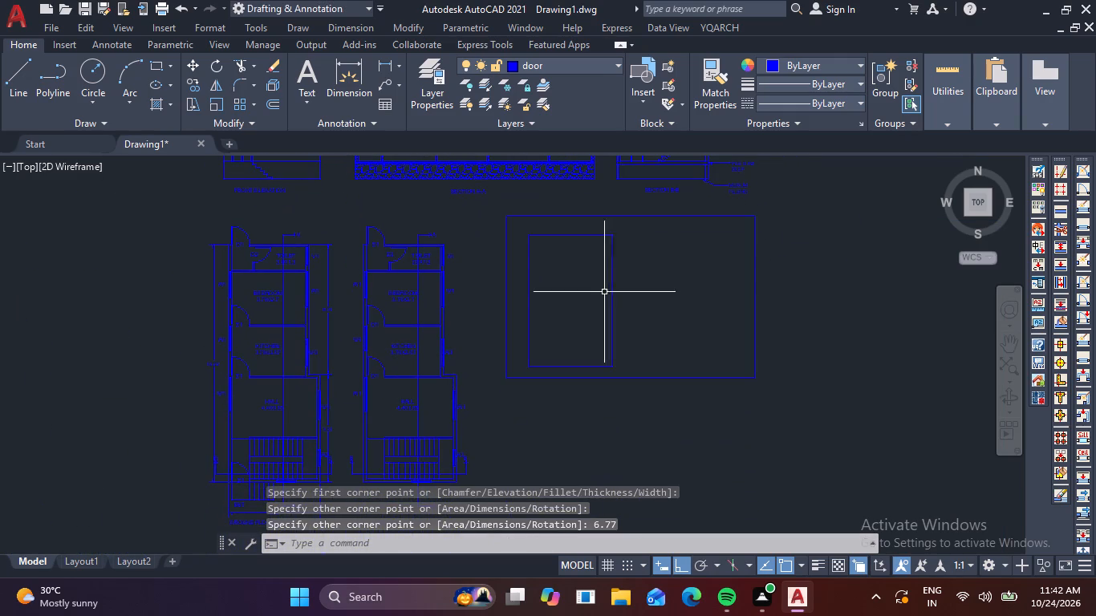
scroll(659, 383, up, 2)
click(647, 374)
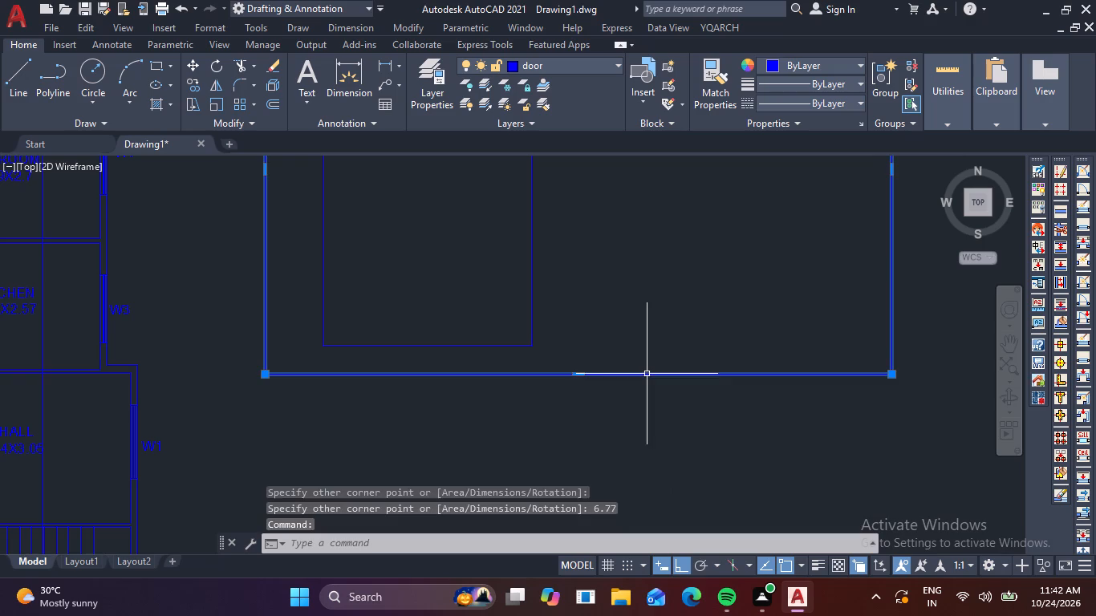
click(581, 372)
scroll(583, 432, down, 2)
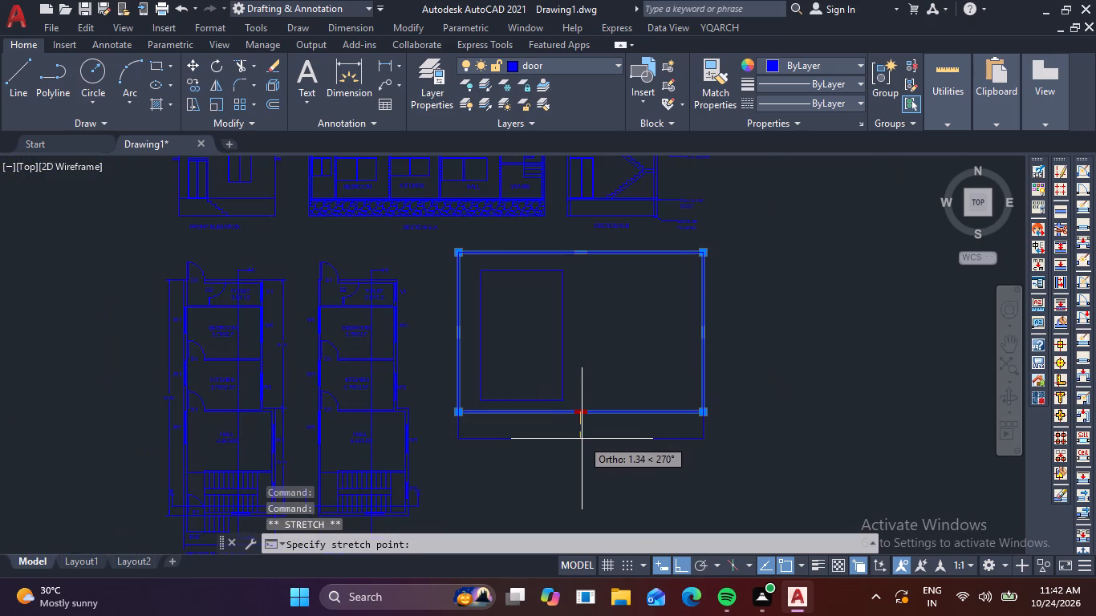
middle_drag(582, 439, 576, 380)
click(580, 462)
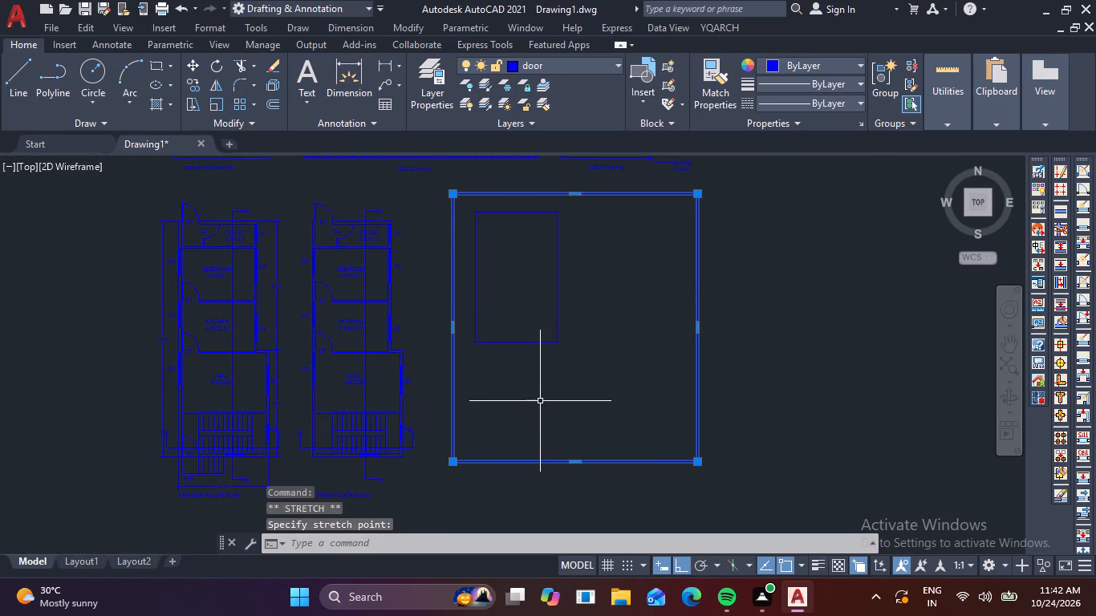
key(Escape)
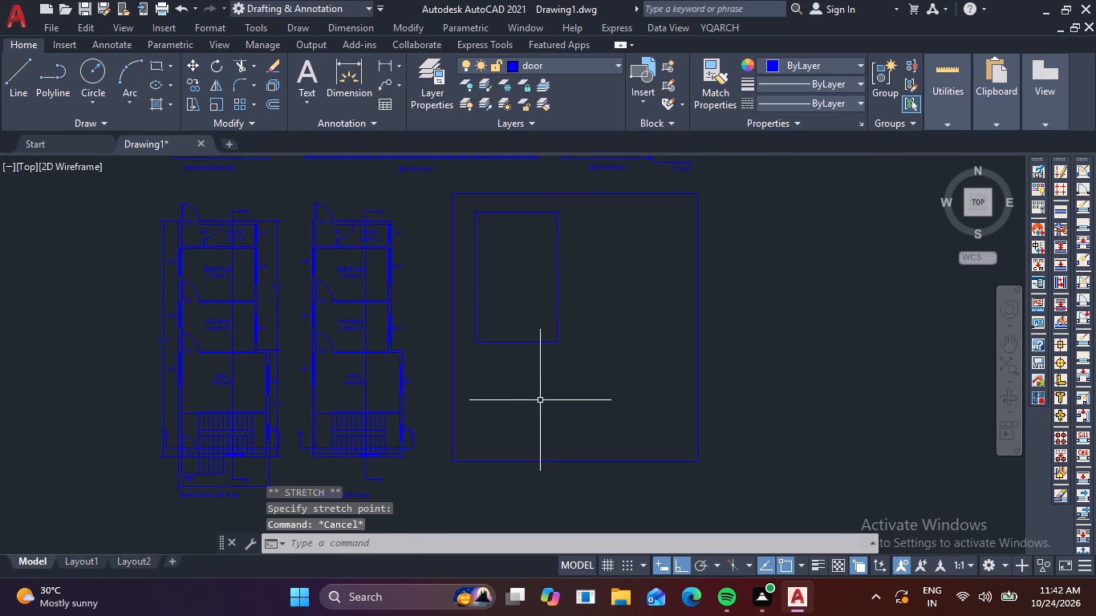
Draw a rectangle 4.86 wide by 5.71 high directly below the first inner rectangle, starting from that rectangle's lower-left corner.
text(REC)
key(space)
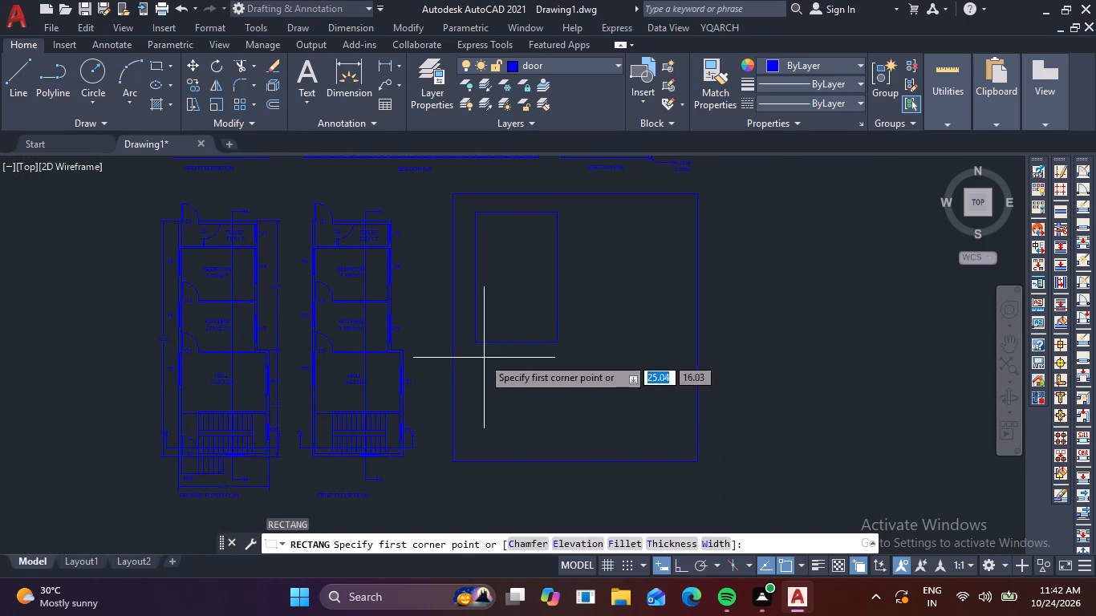
click(474, 345)
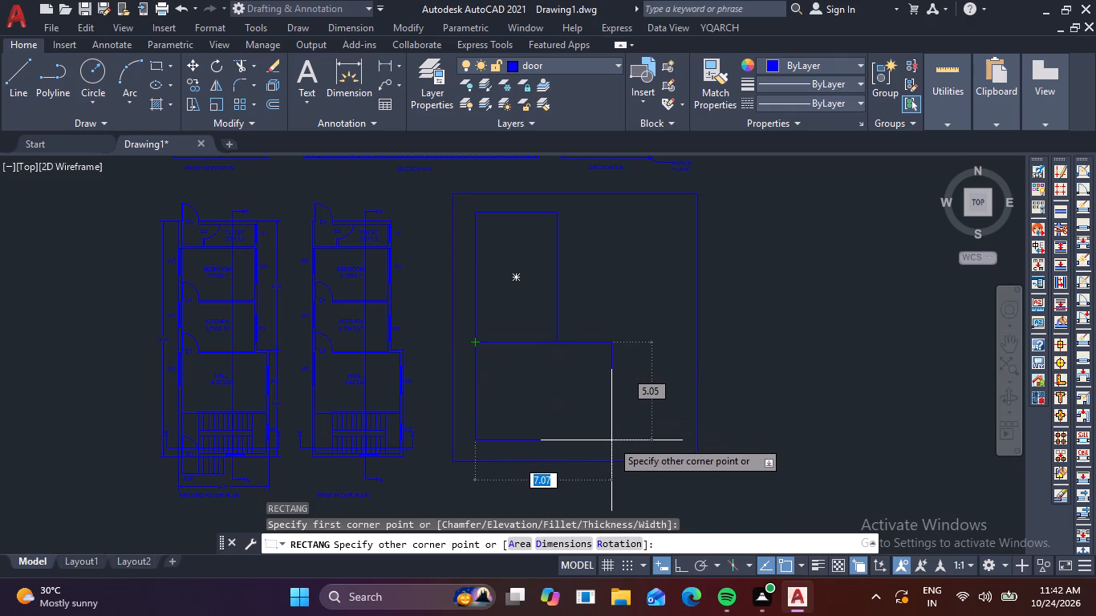
text(4.)
text(86)
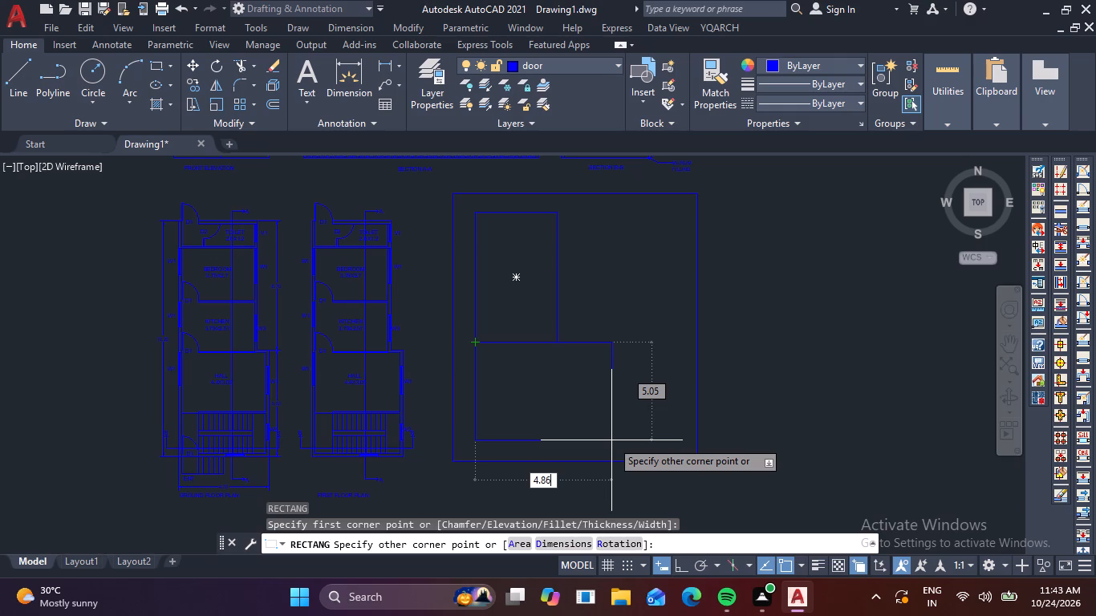
key(Tab)
key(5)
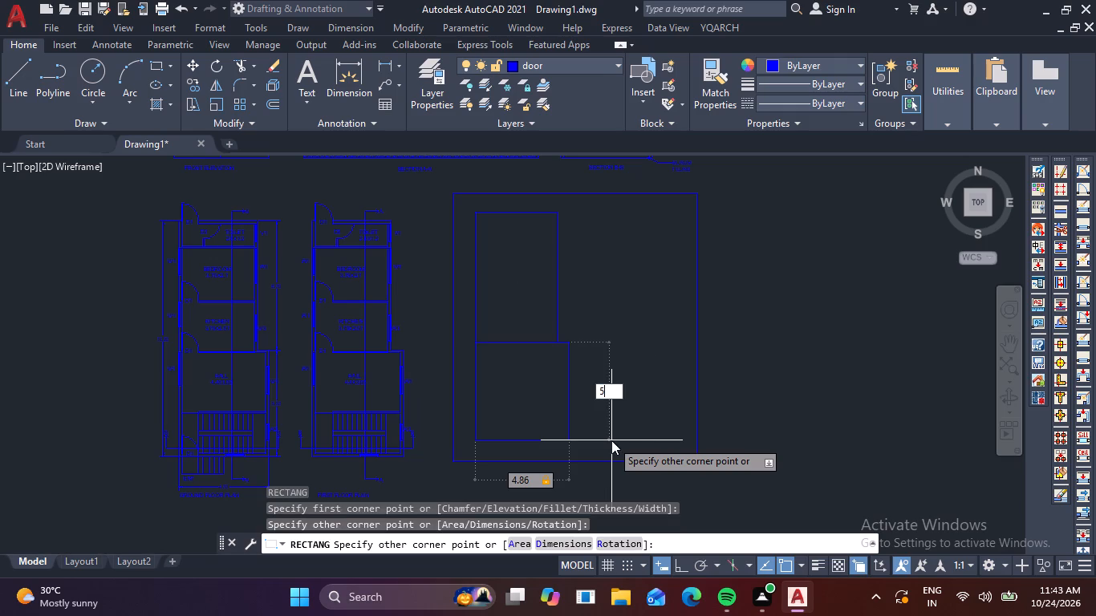
key(period)
key(7)
key(1)
key(Return)
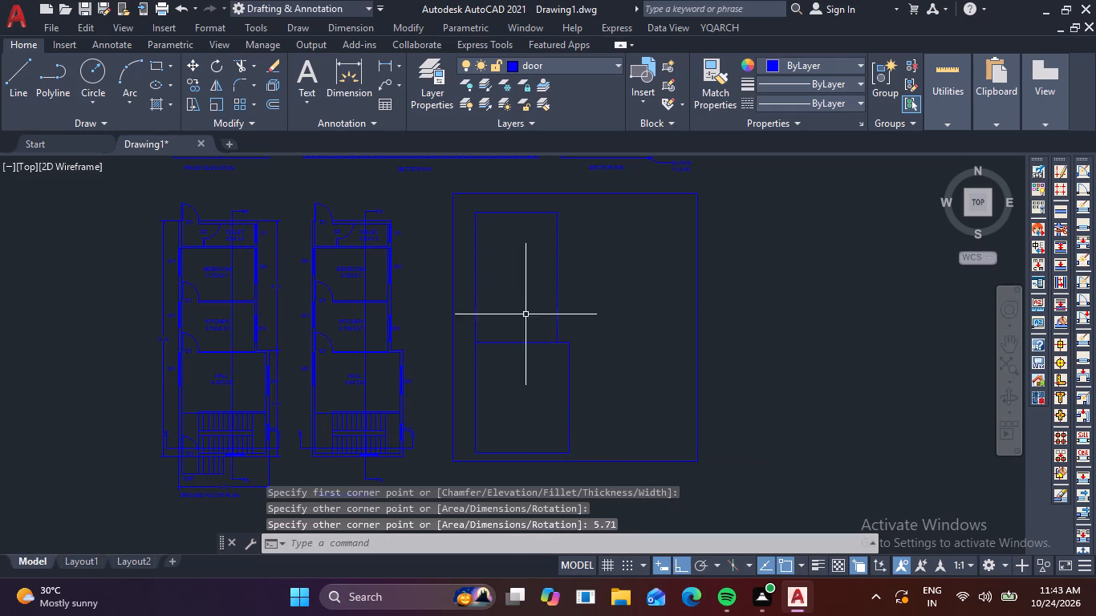
Add a linear dimension for the upper rectangle's width, placed just above its top edge.
scroll(526, 316, up, 2)
scroll(563, 311, down, 2)
middle_drag(601, 313, 575, 347)
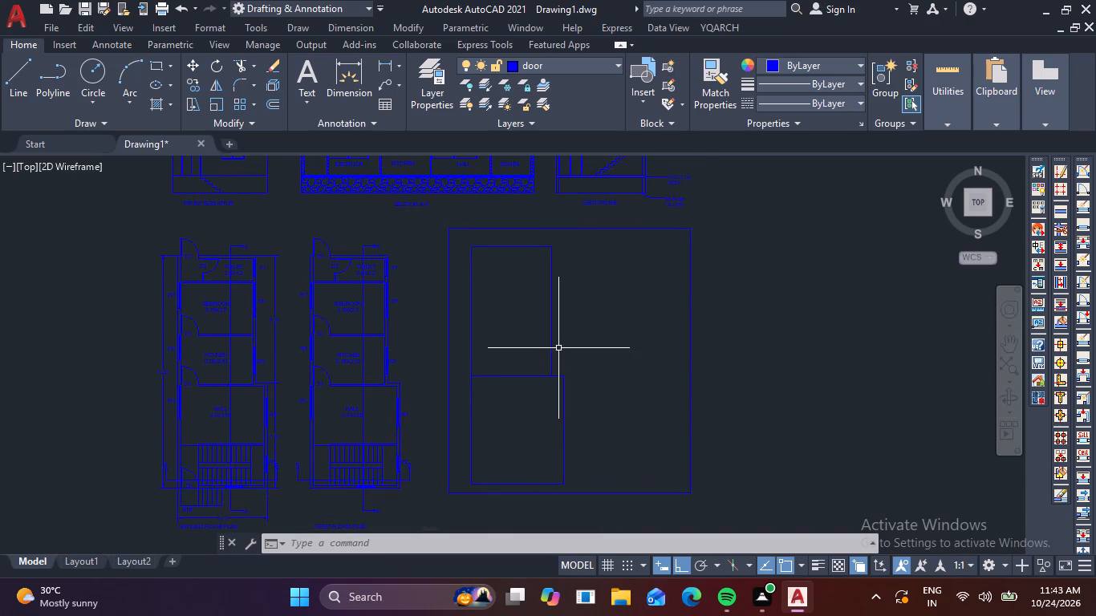
text(DLI)
key(space)
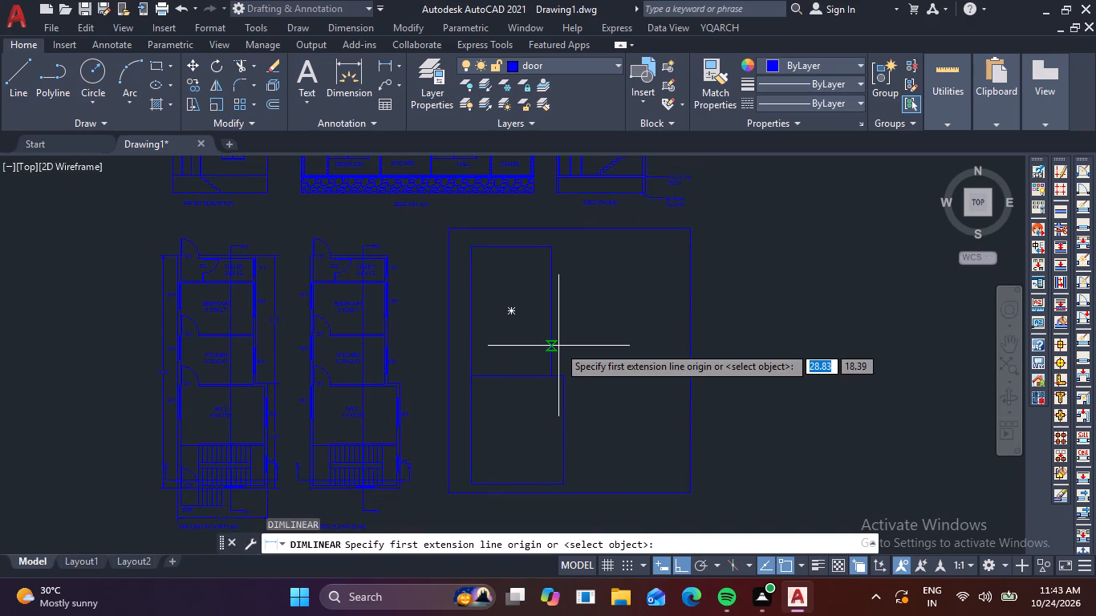
scroll(429, 221, up, 2)
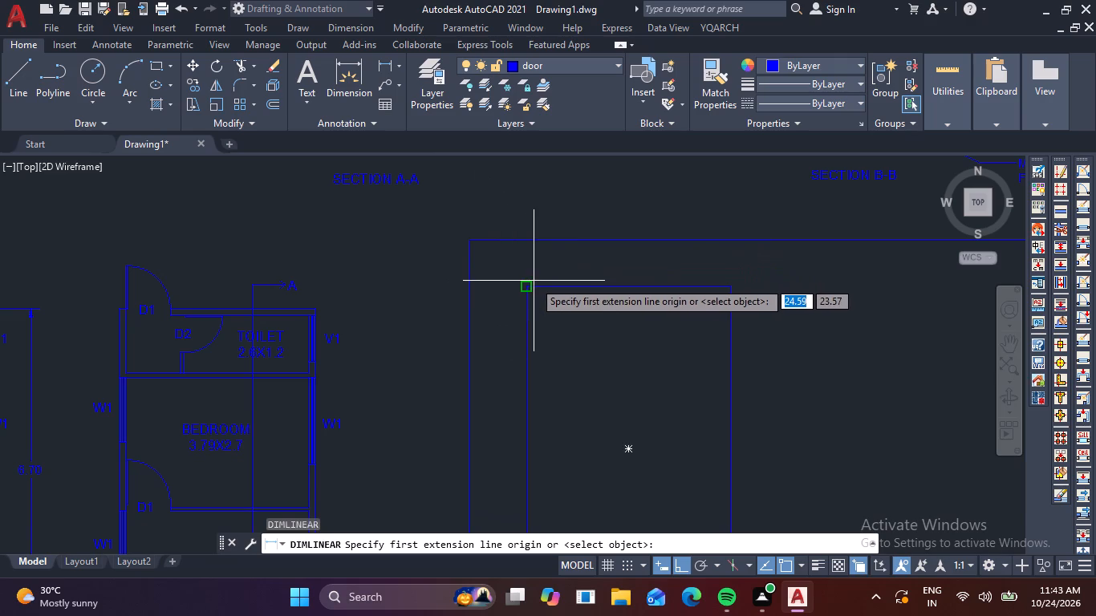
click(522, 286)
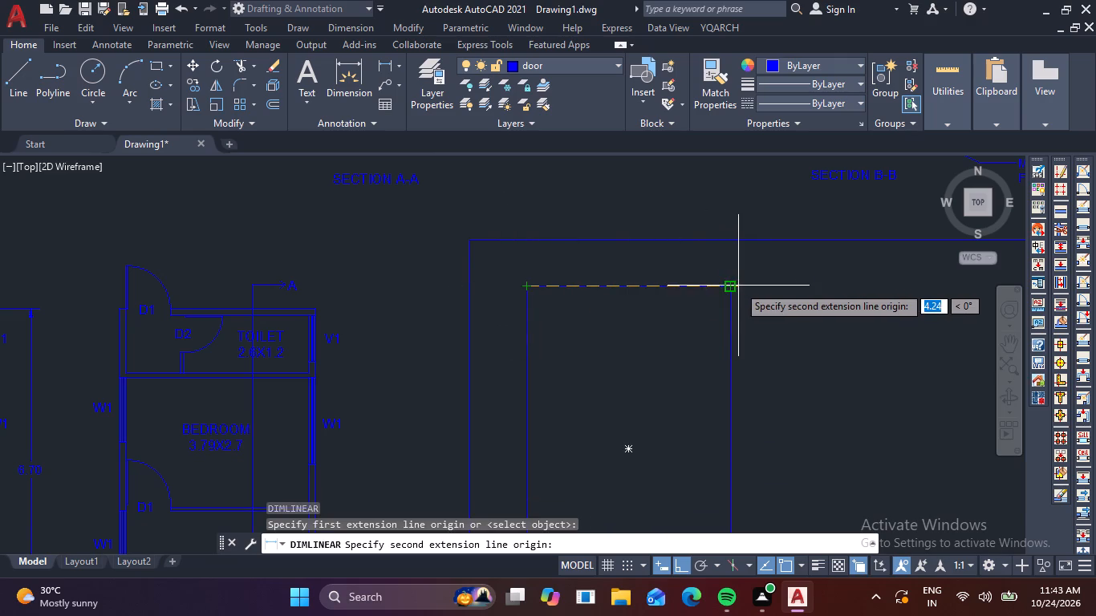
click(732, 286)
click(730, 273)
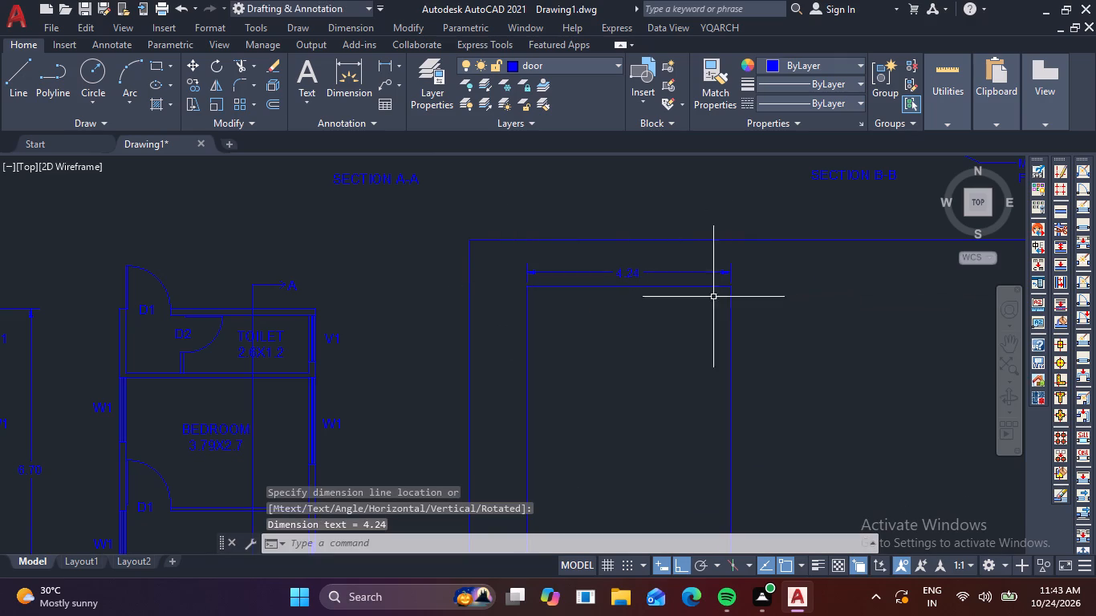
Add a vertical linear dimension along the upper rectangle's left side, placed between it and the boundary rectangle.
middle_drag(686, 315, 704, 241)
scroll(686, 315, up, 1)
key(space)
scroll(646, 288, down, 1)
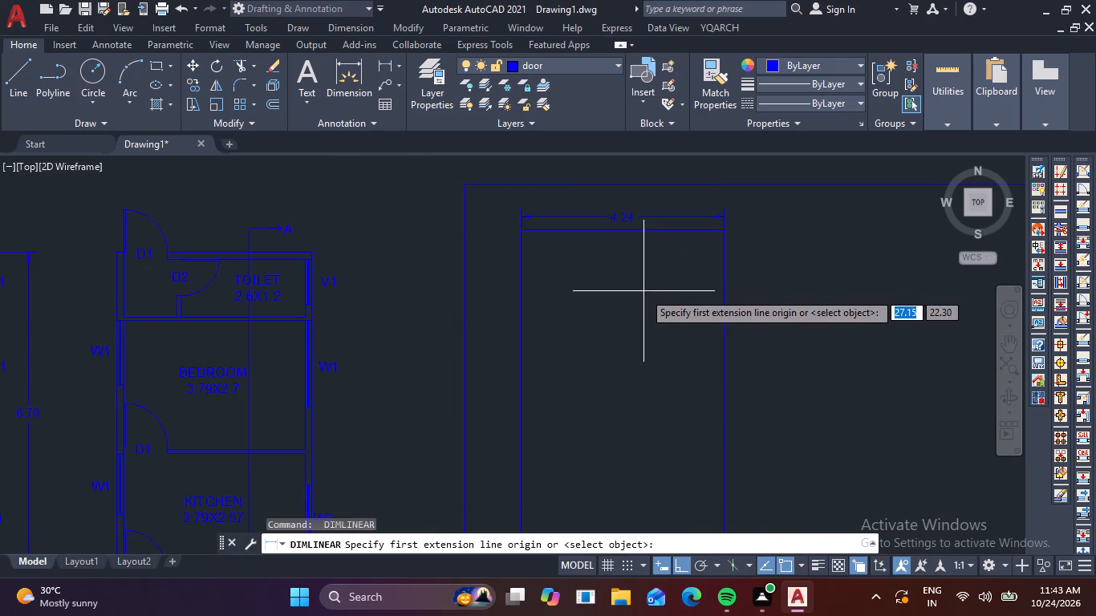
scroll(633, 309, down, 2)
middle_drag(630, 314, 630, 302)
scroll(600, 280, up, 2)
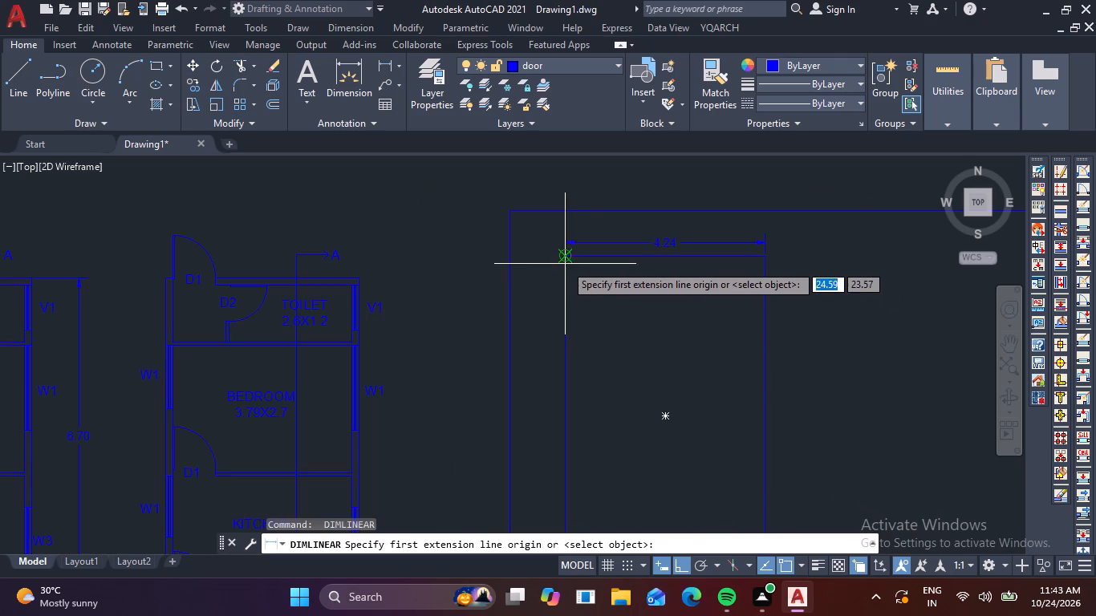
click(562, 260)
middle_drag(605, 393, 610, 303)
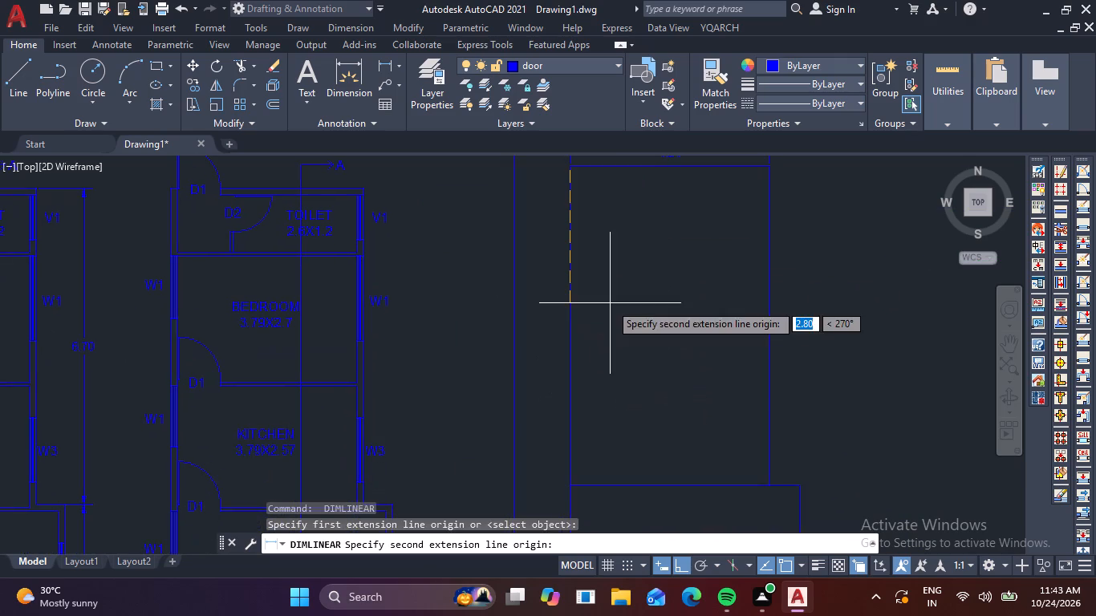
click(574, 486)
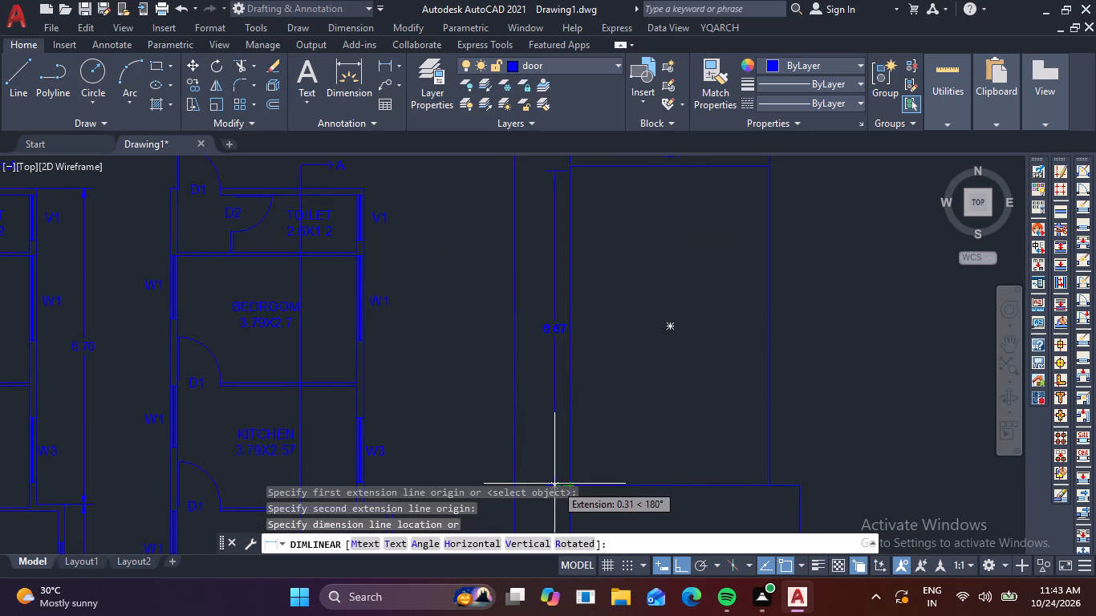
click(552, 483)
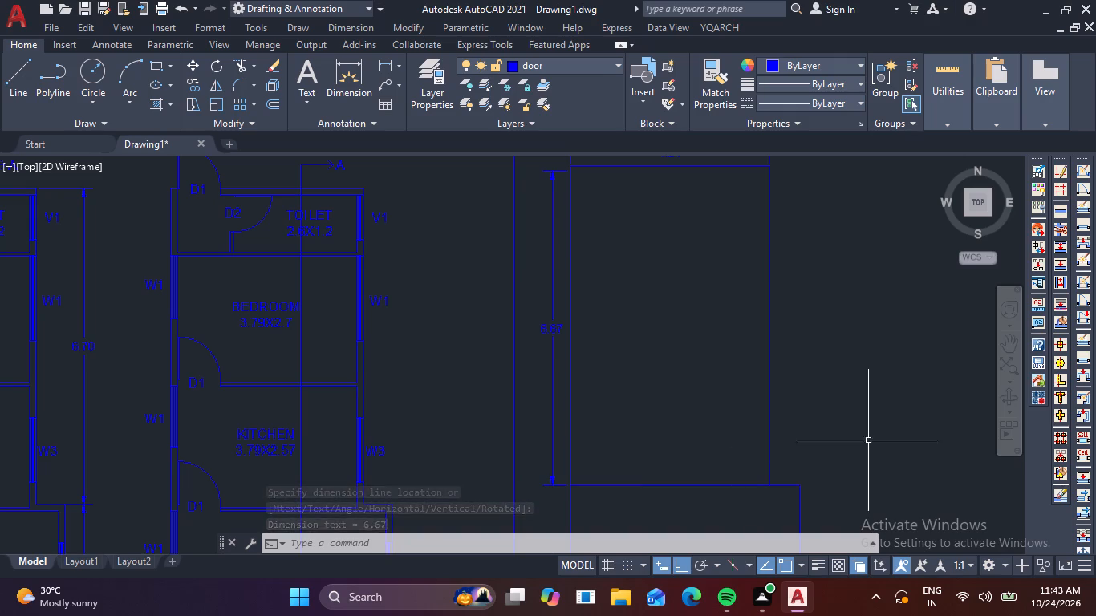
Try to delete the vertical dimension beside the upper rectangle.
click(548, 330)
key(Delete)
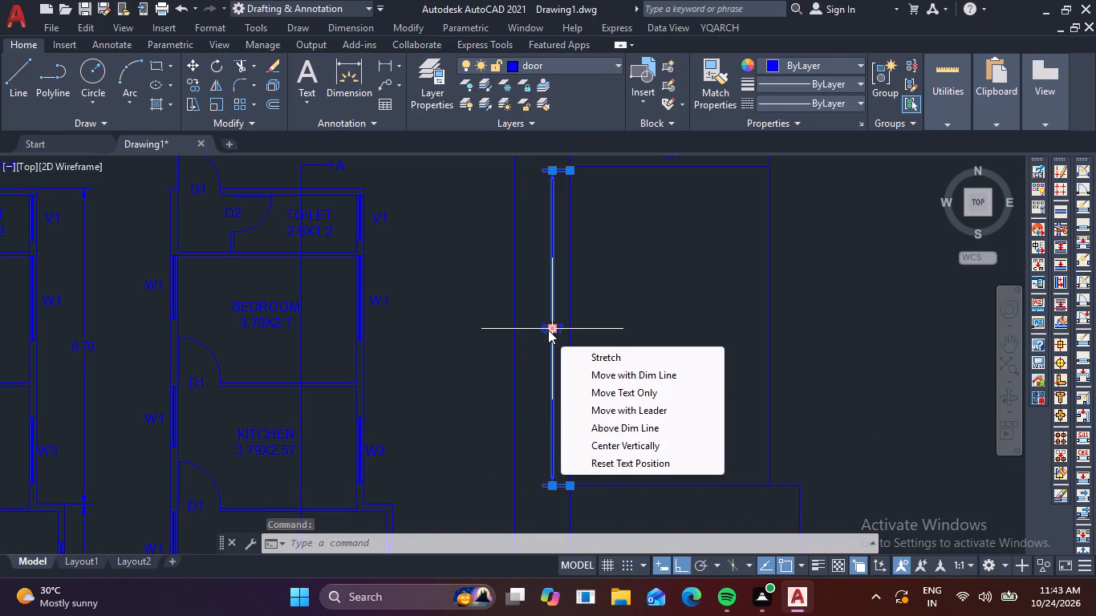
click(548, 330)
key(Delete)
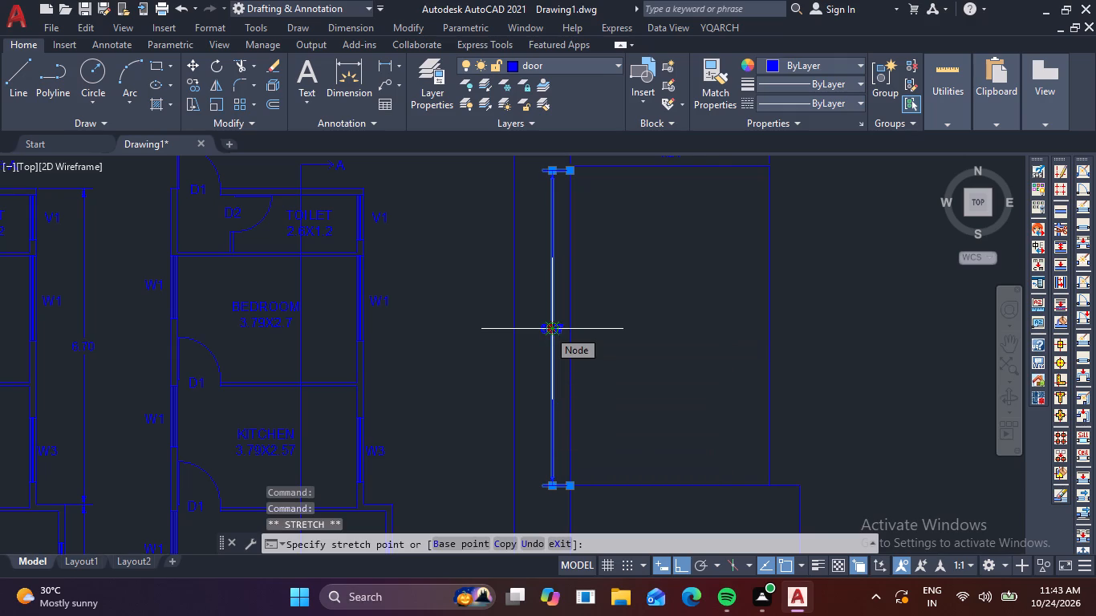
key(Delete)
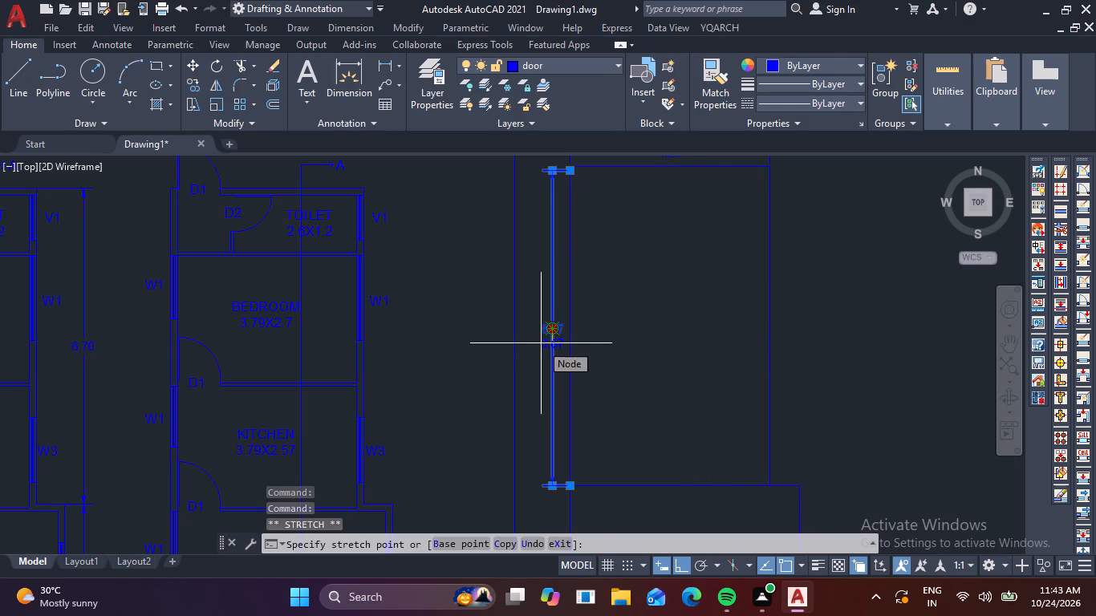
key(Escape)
Stretch the vertical dimension's upper extension-line origin up to the upper rectangle's top-left corner.
middle_drag(613, 269, 589, 367)
scroll(589, 367, up, 1)
scroll(505, 225, up, 1)
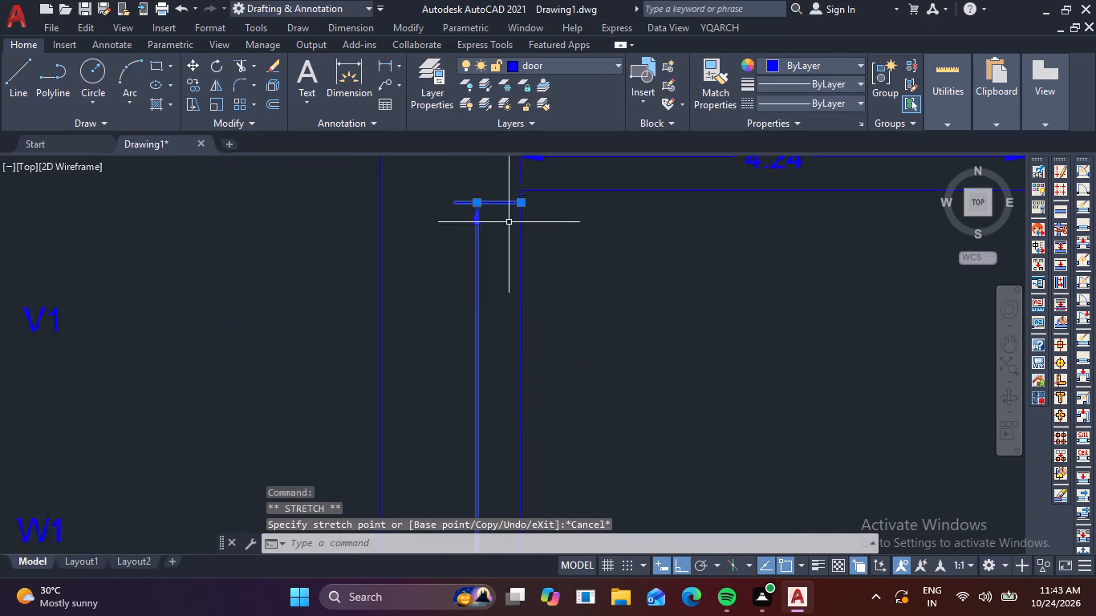
scroll(509, 222, up, 2)
middle_drag(554, 232, 550, 403)
scroll(549, 405, up, 1)
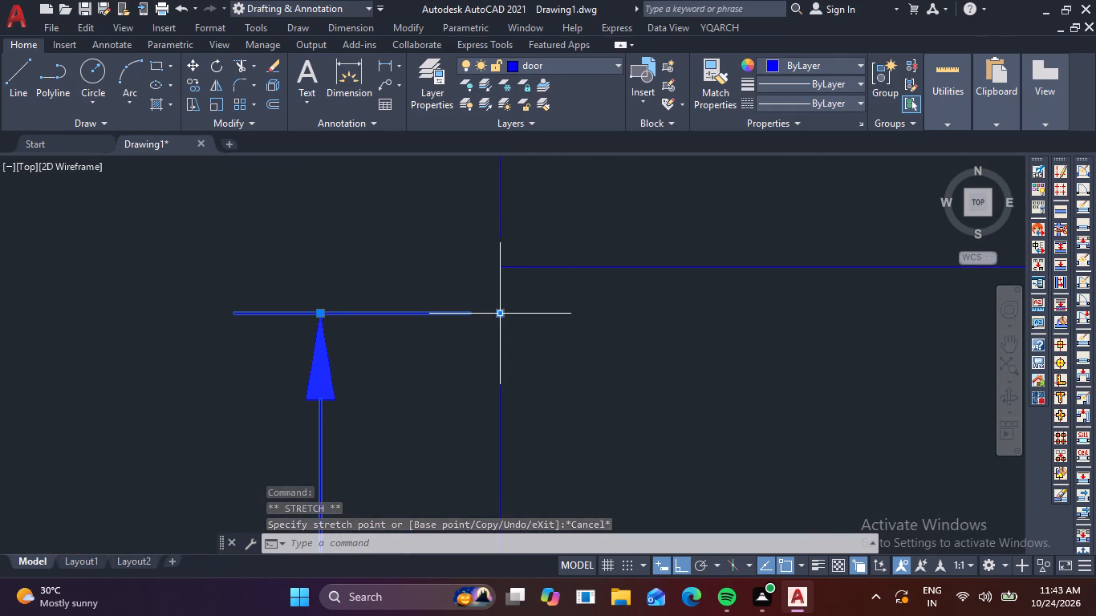
click(501, 312)
click(501, 265)
scroll(501, 265, down, 5)
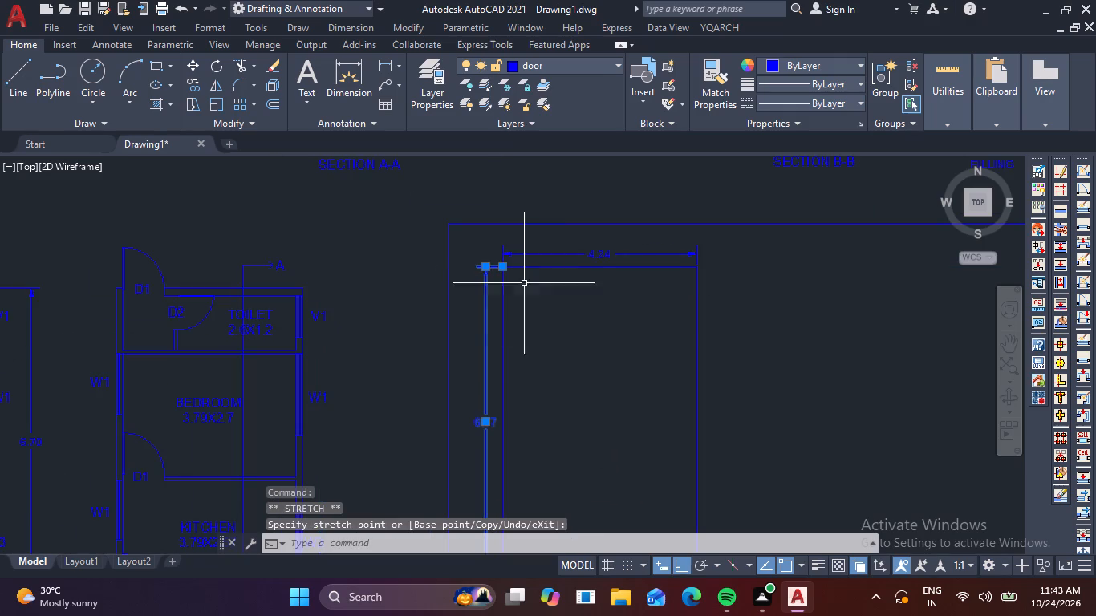
middle_drag(551, 340, 546, 298)
key(Escape)
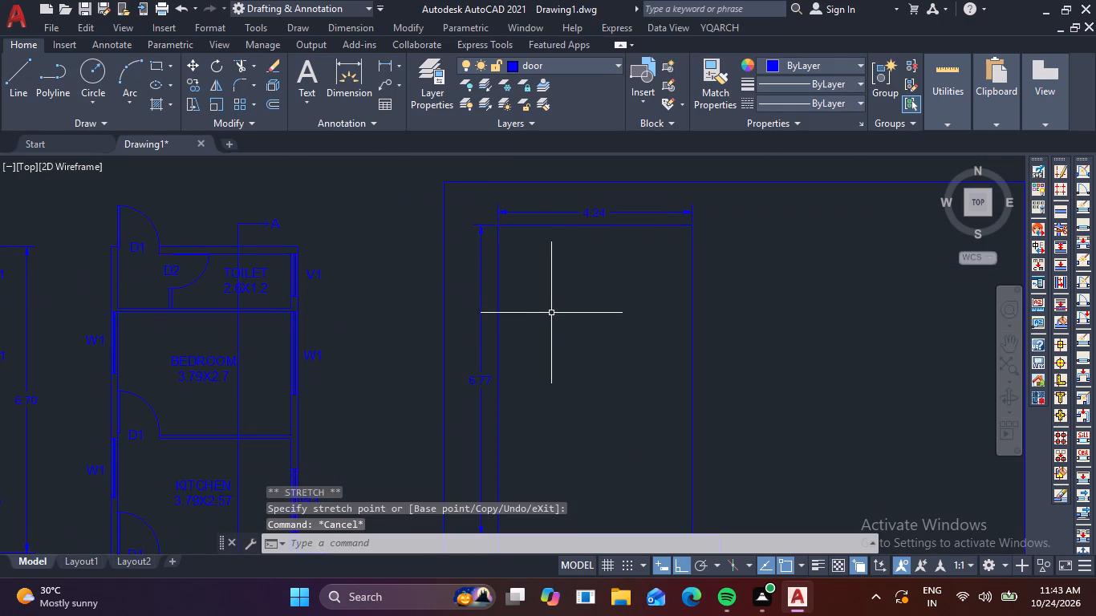
Draw a line 5.71 long down the lower rectangle's left edge, from its top-left corner to its bottom-left corner.
scroll(553, 319, down, 1)
middle_drag(556, 350, 538, 262)
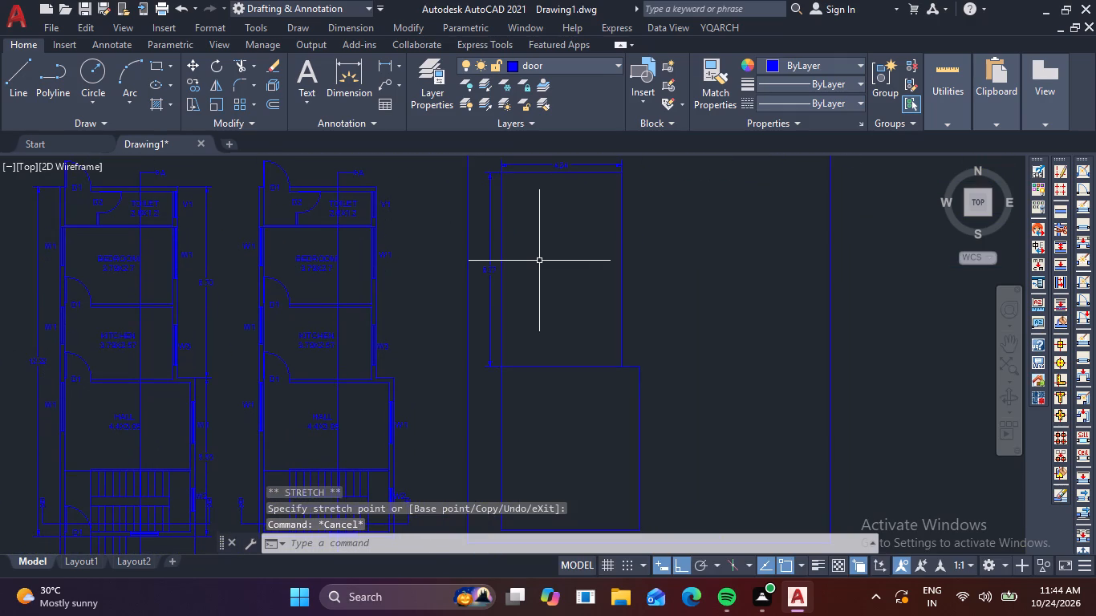
key(l)
key(space)
scroll(516, 380, up, 4)
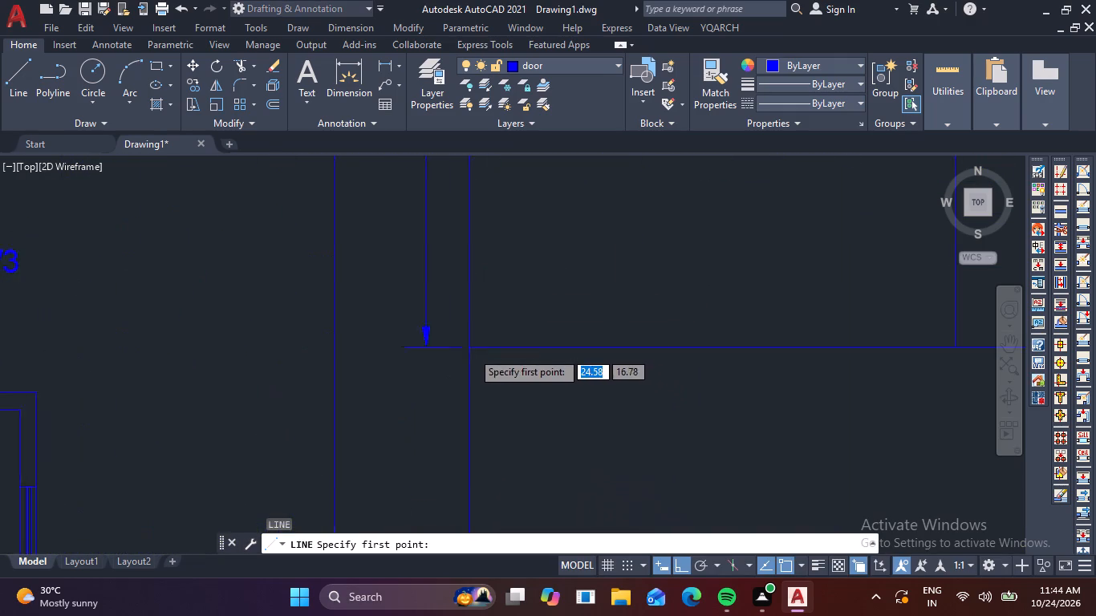
scroll(472, 351, up, 2)
click(445, 328)
scroll(455, 332, down, 3)
middle_drag(488, 380, 491, 269)
scroll(502, 323, down, 2)
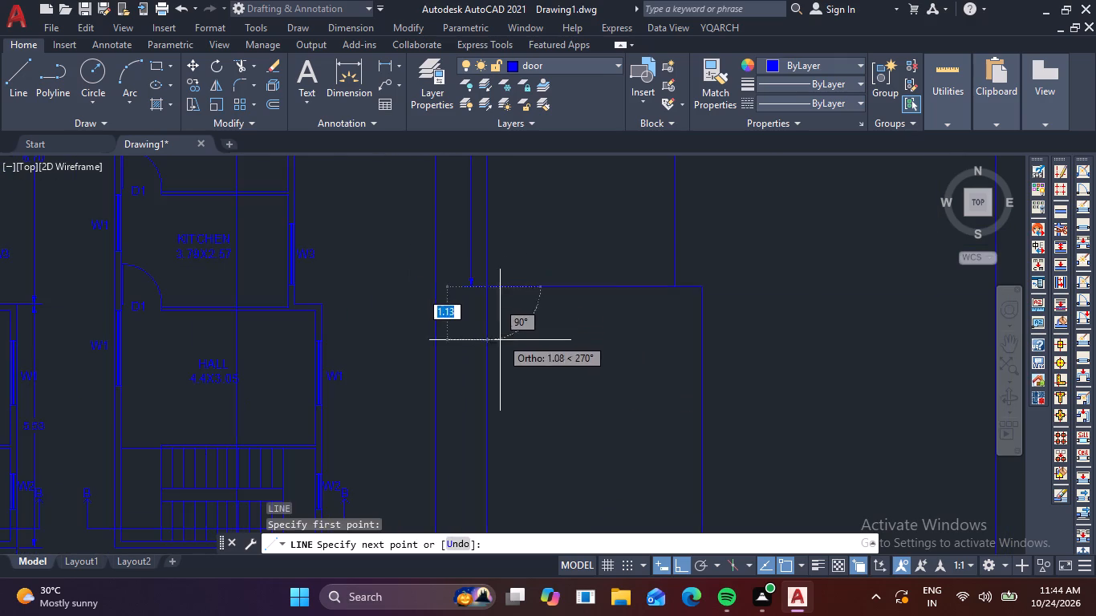
middle_drag(489, 378, 473, 237)
middle_click(493, 158)
scroll(469, 379, up, 2)
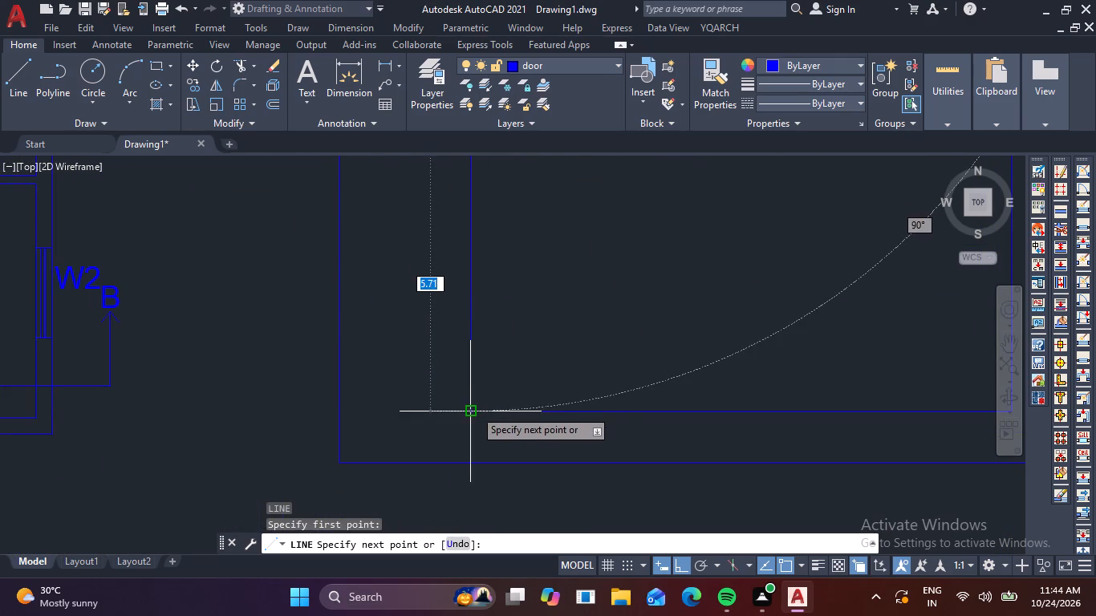
click(473, 410)
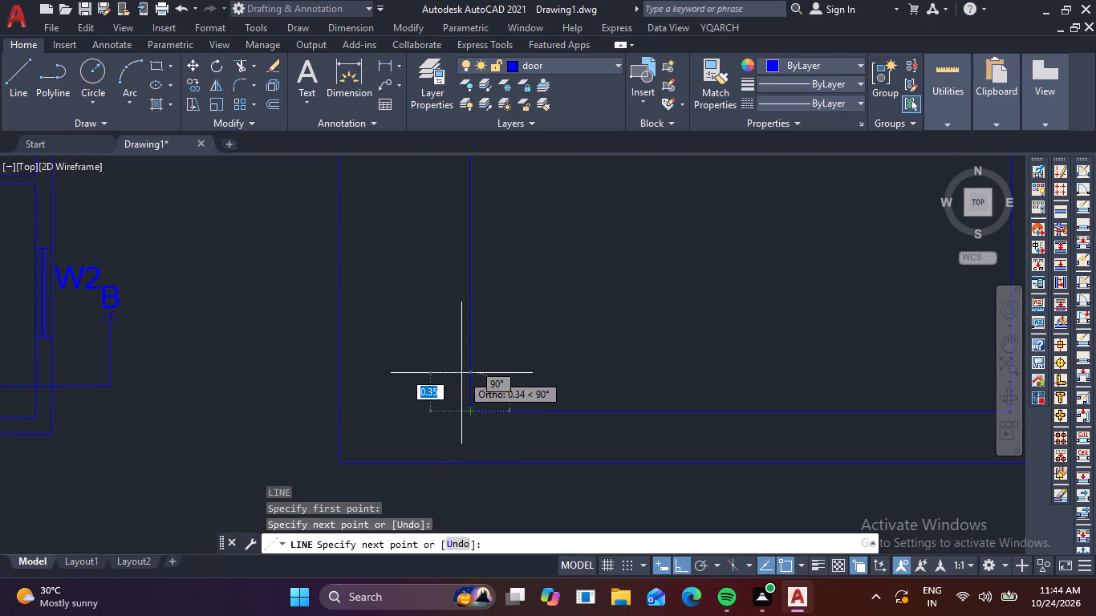
key(Escape)
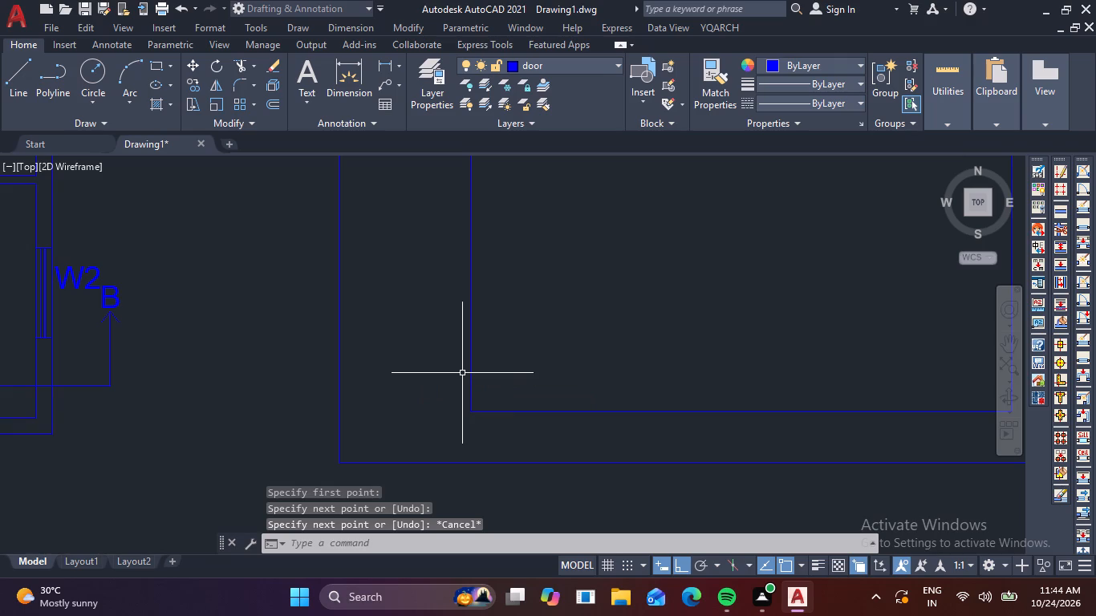
Add a vertical linear dimension to the lower rectangle's left edge, aligned with the vertical dimension above it.
text(DLI)
key(space)
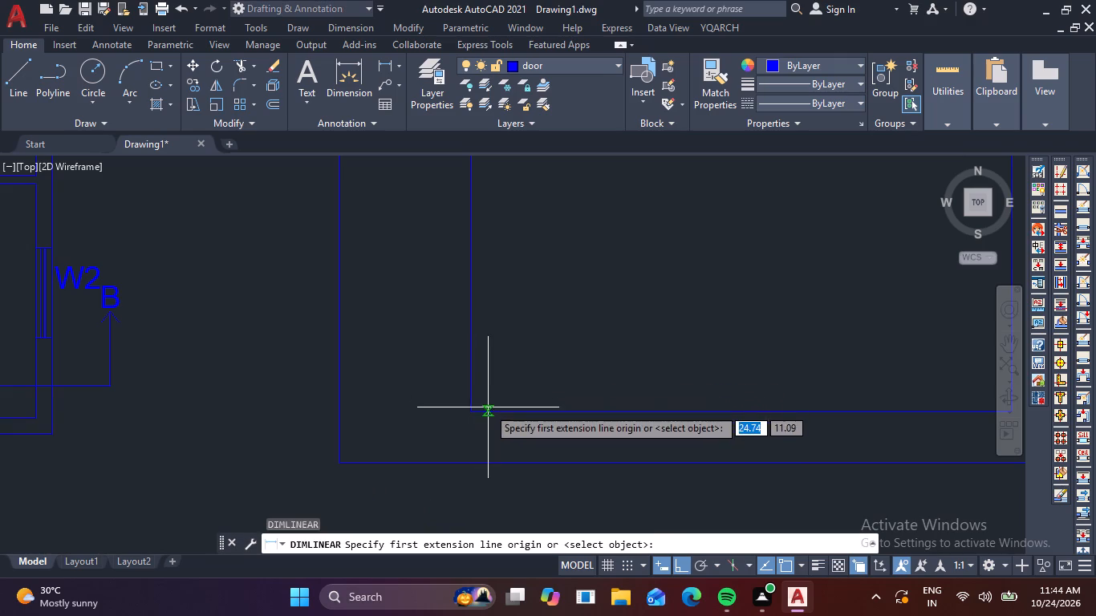
scroll(461, 420, up, 2)
click(474, 399)
scroll(482, 386, down, 3)
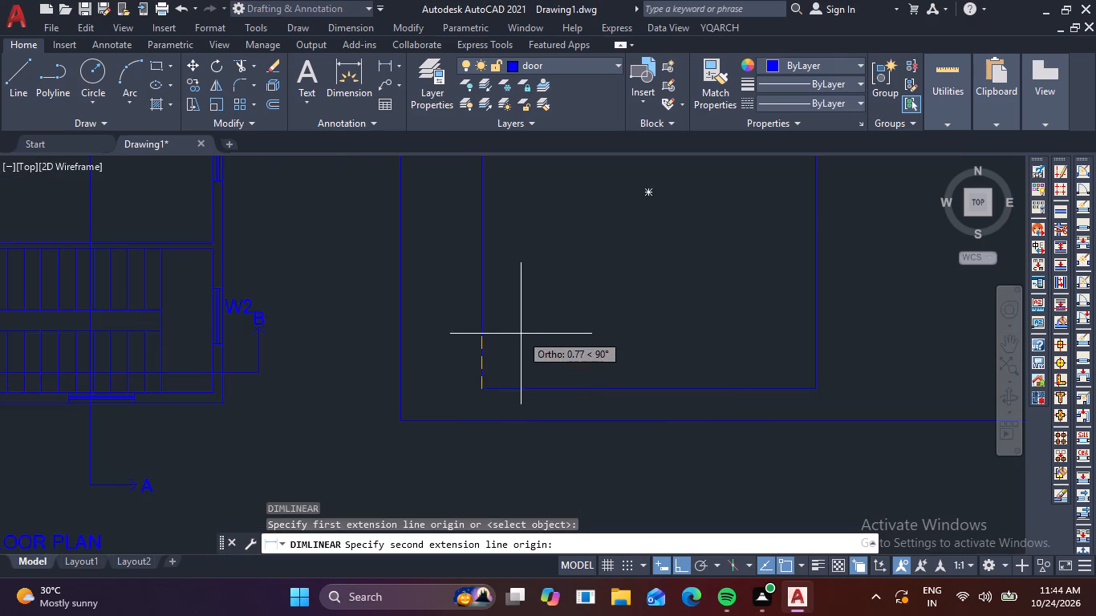
middle_drag(521, 346, 513, 561)
scroll(488, 232, up, 2)
middle_drag(478, 200, 443, 375)
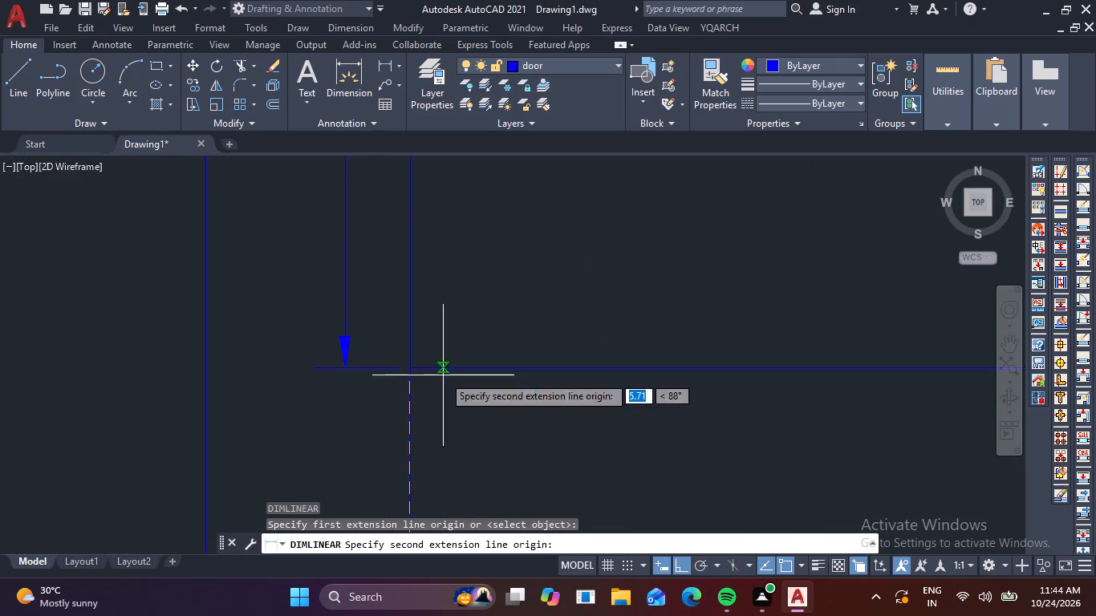
scroll(404, 376, up, 4)
click(428, 342)
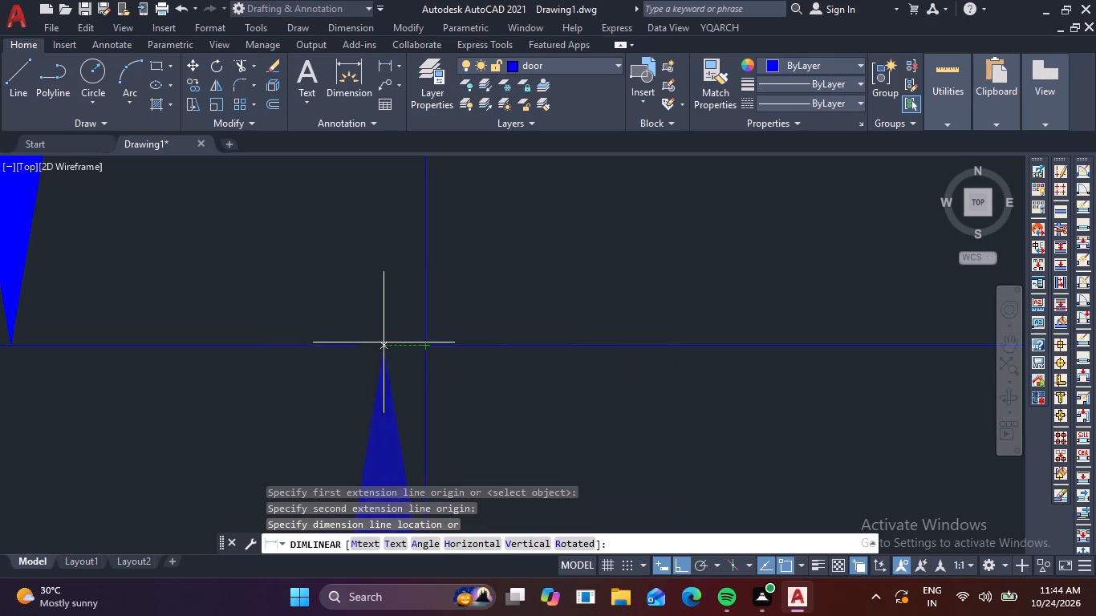
scroll(235, 354, down, 1)
middle_drag(235, 354, 396, 382)
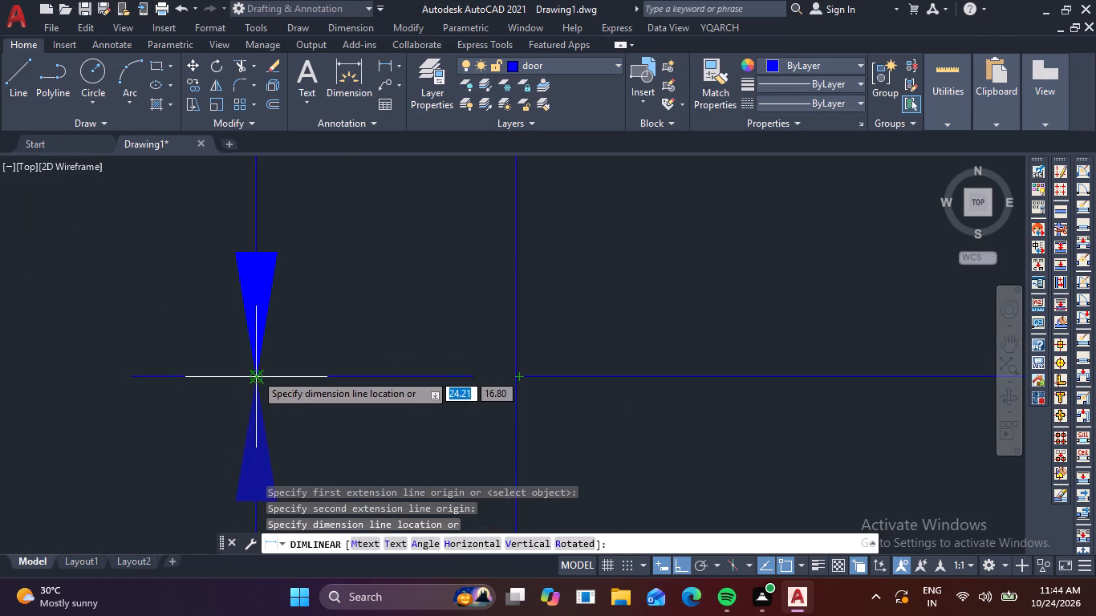
click(255, 373)
key(Escape)
Add a horizontal linear dimension along the lower rectangle's bottom edge, placed between it and the boundary rectangle.
scroll(380, 357, down, 5)
middle_drag(392, 394, 392, 378)
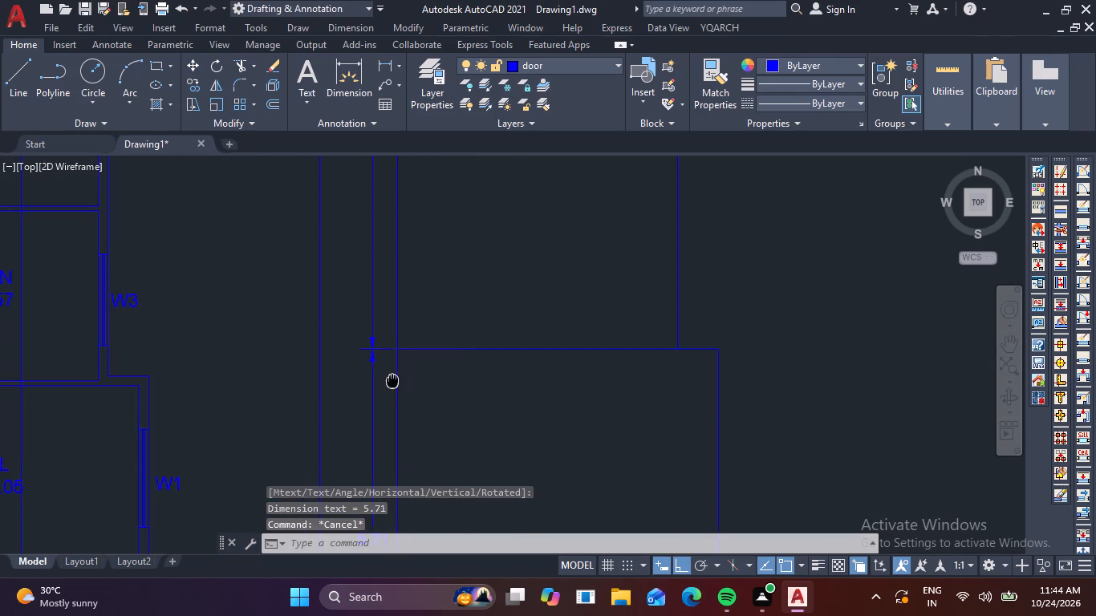
middle_drag(392, 378, 400, 289)
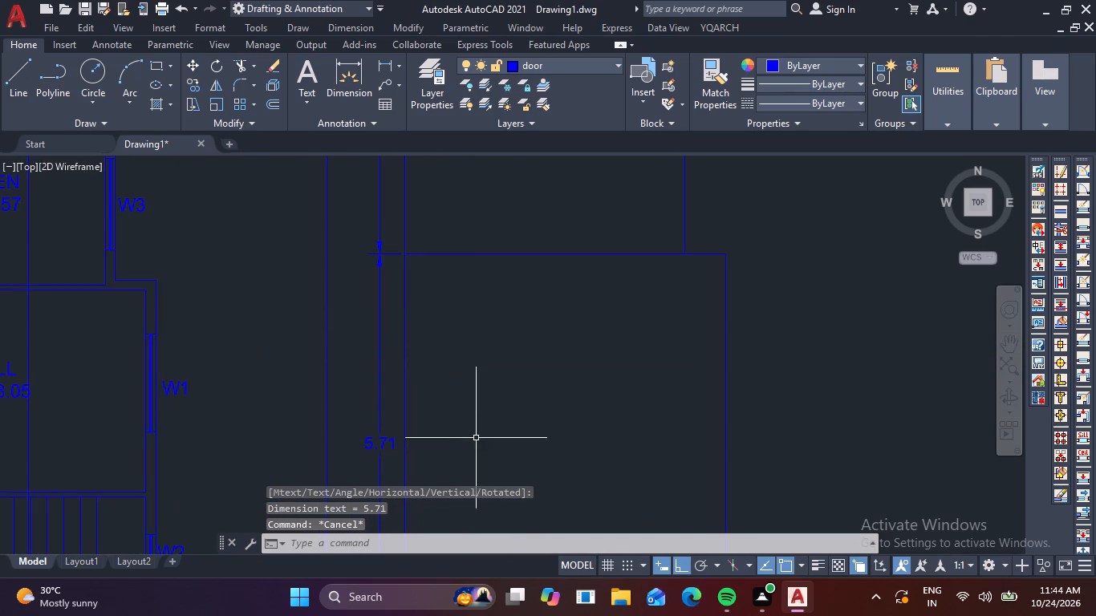
middle_drag(477, 436, 471, 192)
key(space)
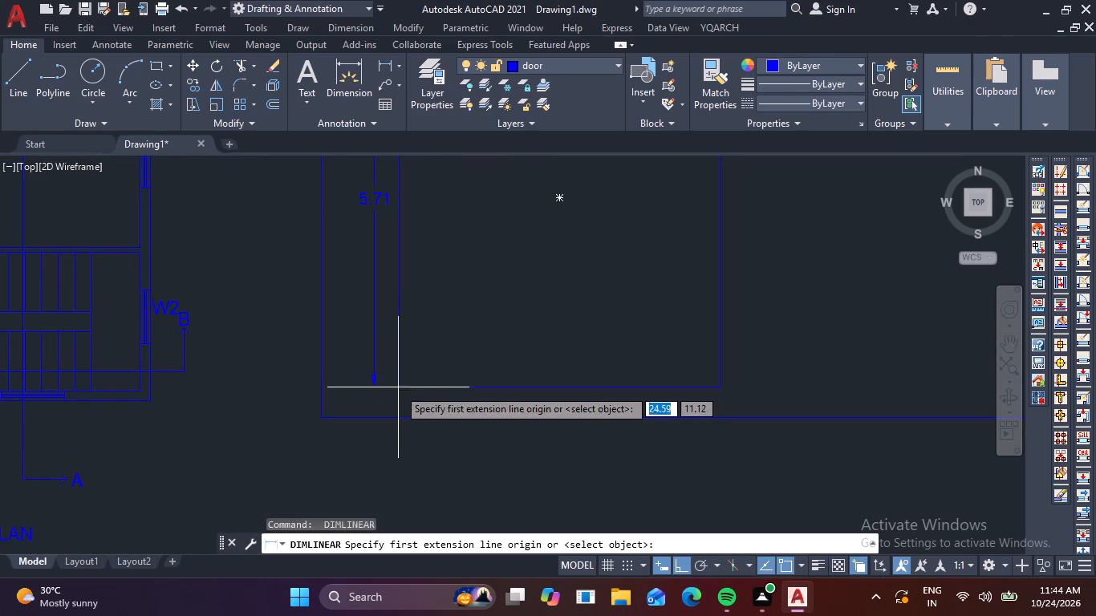
scroll(372, 414, up, 3)
click(463, 315)
scroll(497, 331, down, 1)
middle_drag(497, 331, 120, 346)
middle_drag(501, 366, 0, 367)
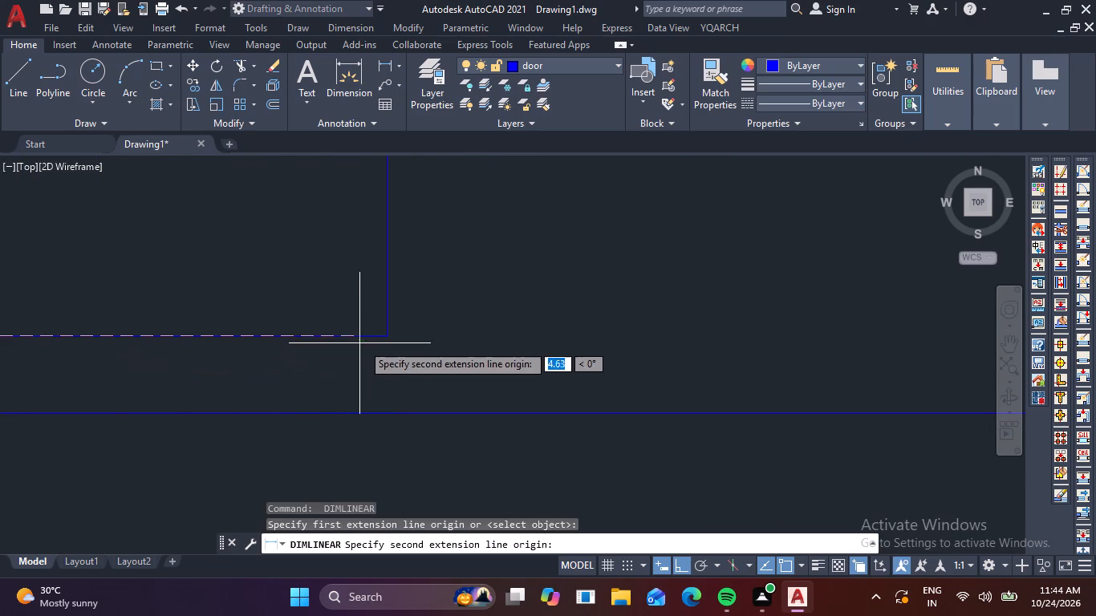
click(390, 336)
middle_drag(262, 375, 422, 363)
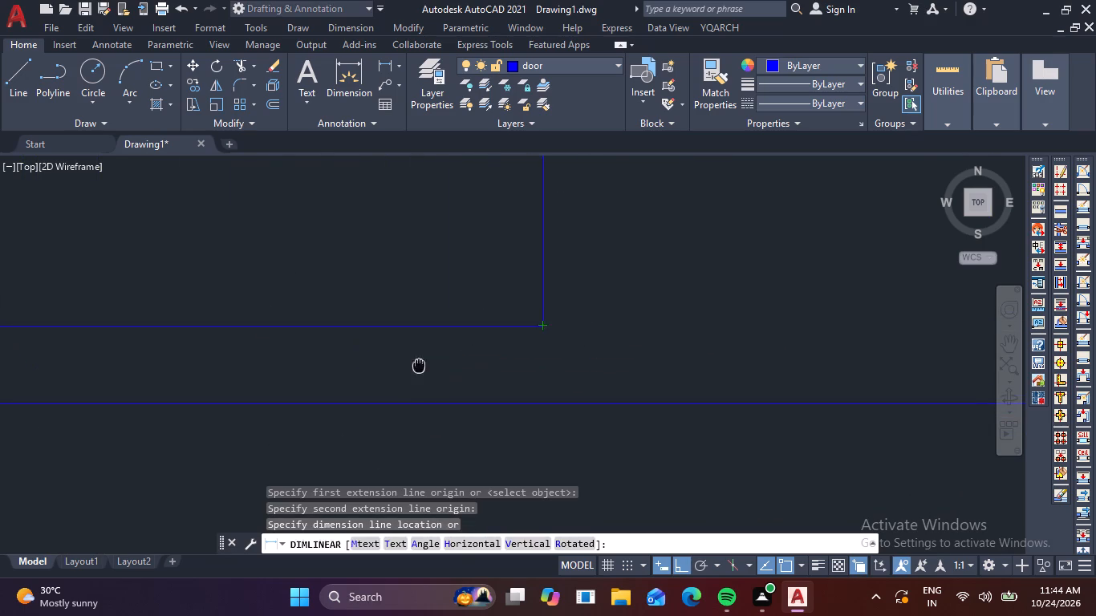
middle_drag(422, 363, 497, 349)
scroll(477, 355, down, 1)
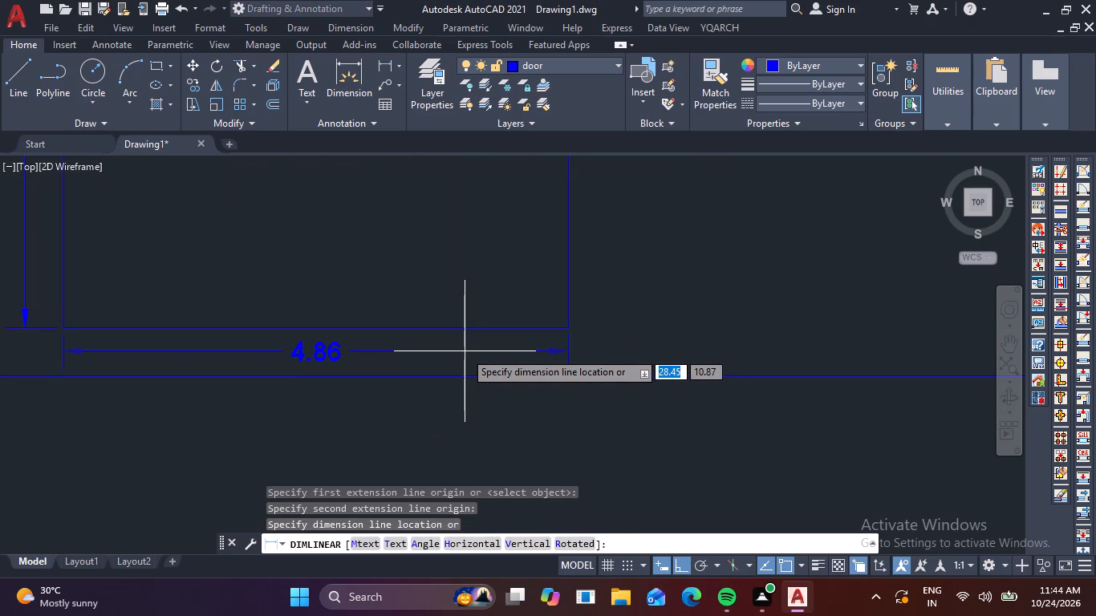
click(465, 351)
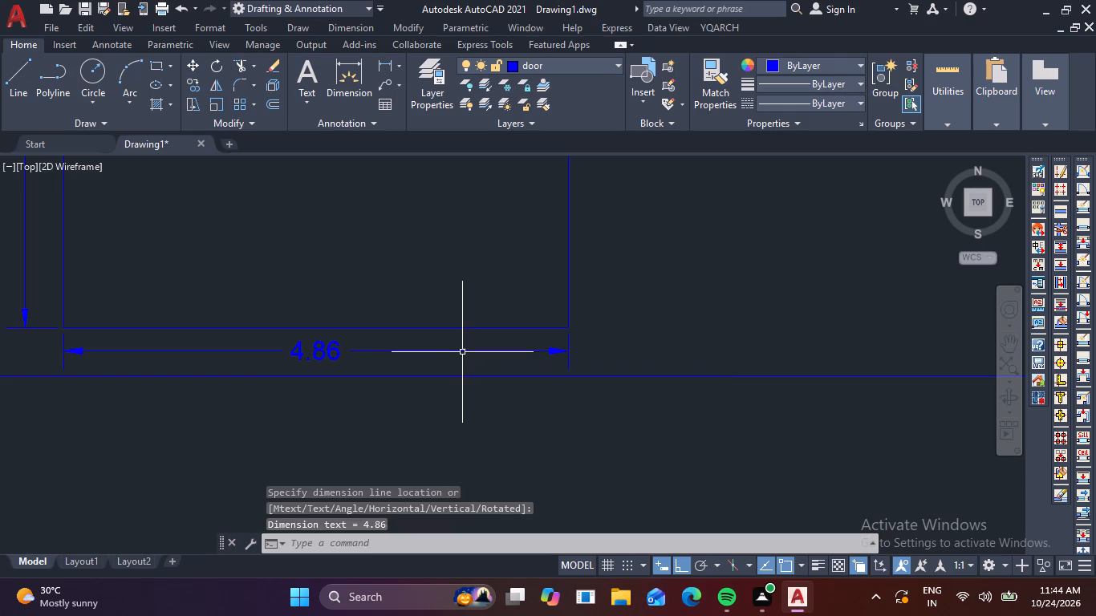
Copy the HALL room label from the nearest floor plan into the boundary rectangle, just right of the upper rectangle's top-right corner.
scroll(441, 351, down, 2)
scroll(526, 272, down, 1)
middle_drag(519, 290, 407, 464)
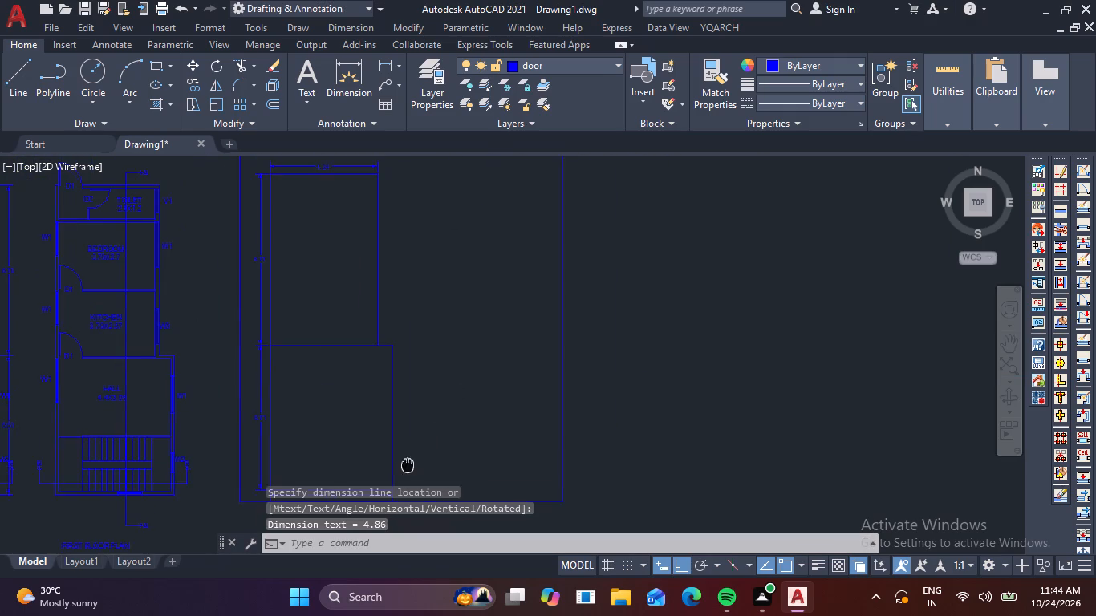
middle_drag(407, 464, 408, 475)
scroll(406, 422, down, 1)
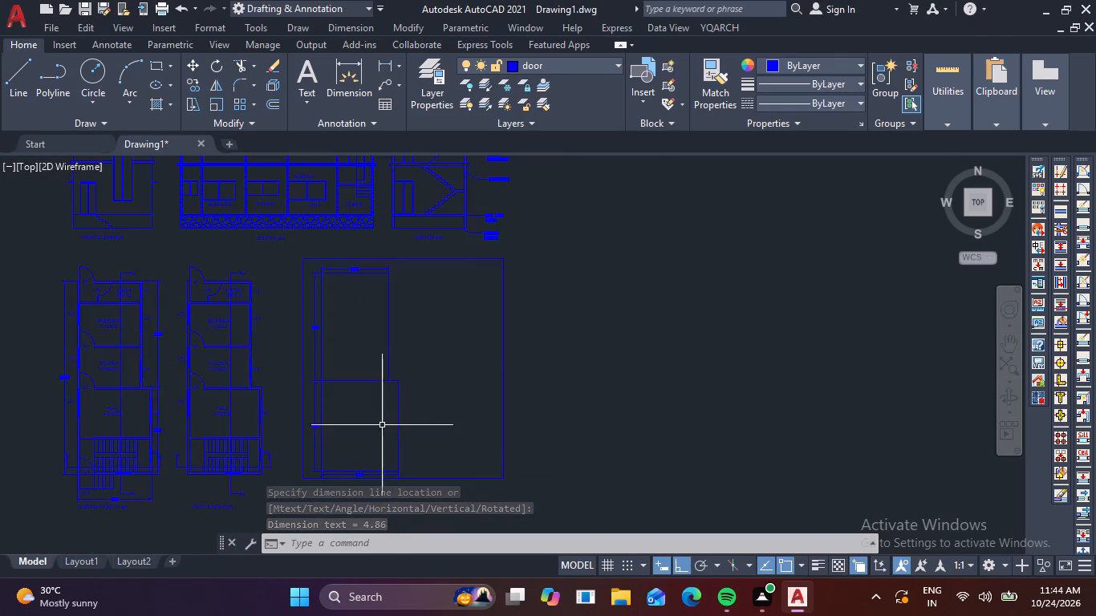
click(220, 411)
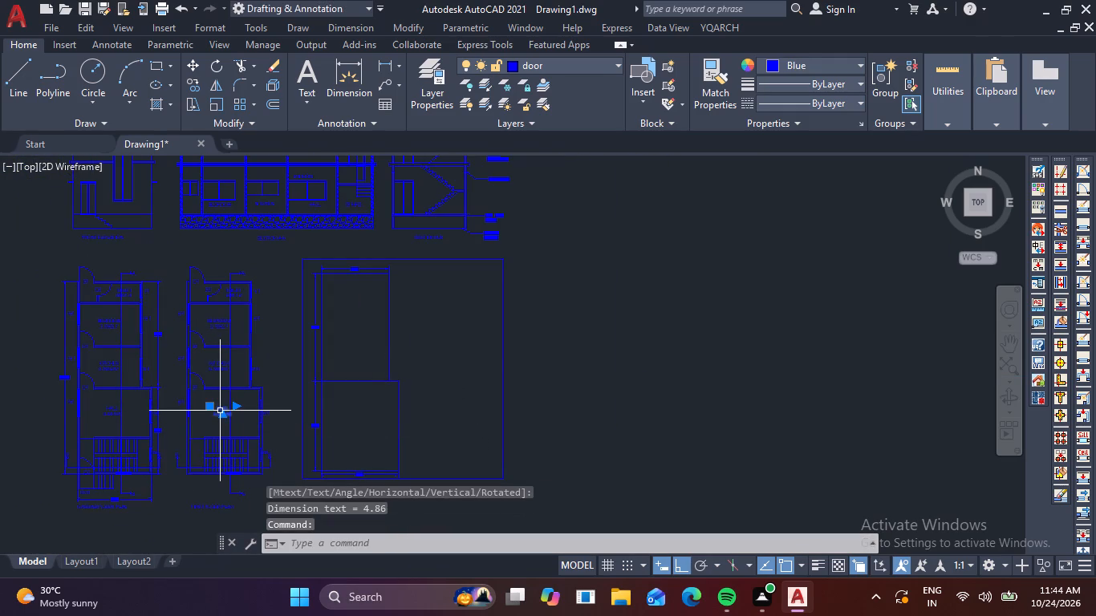
text(CO)
key(space)
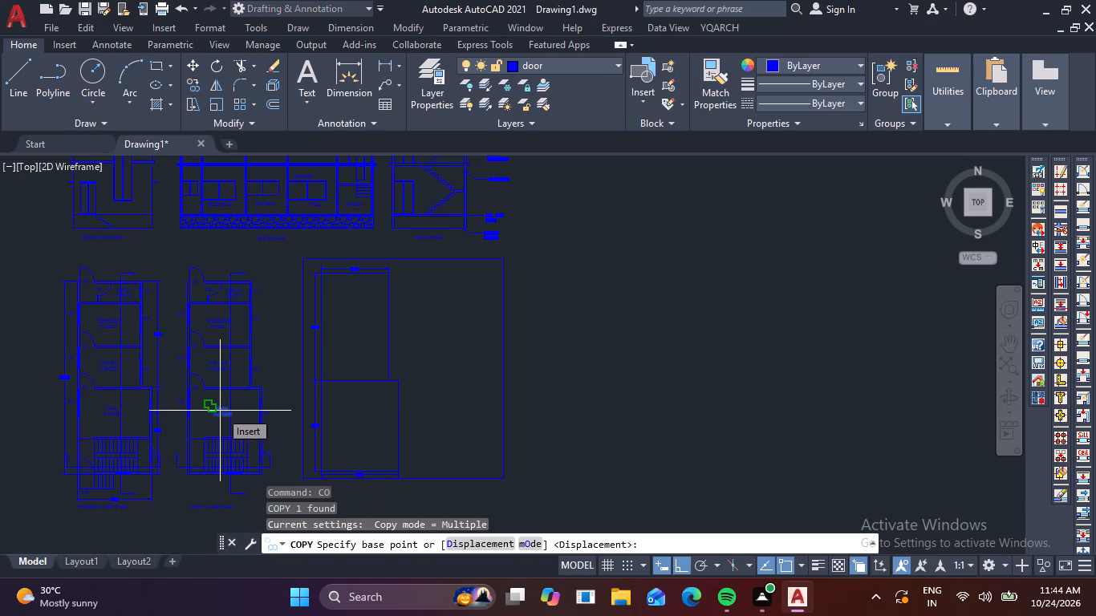
click(220, 411)
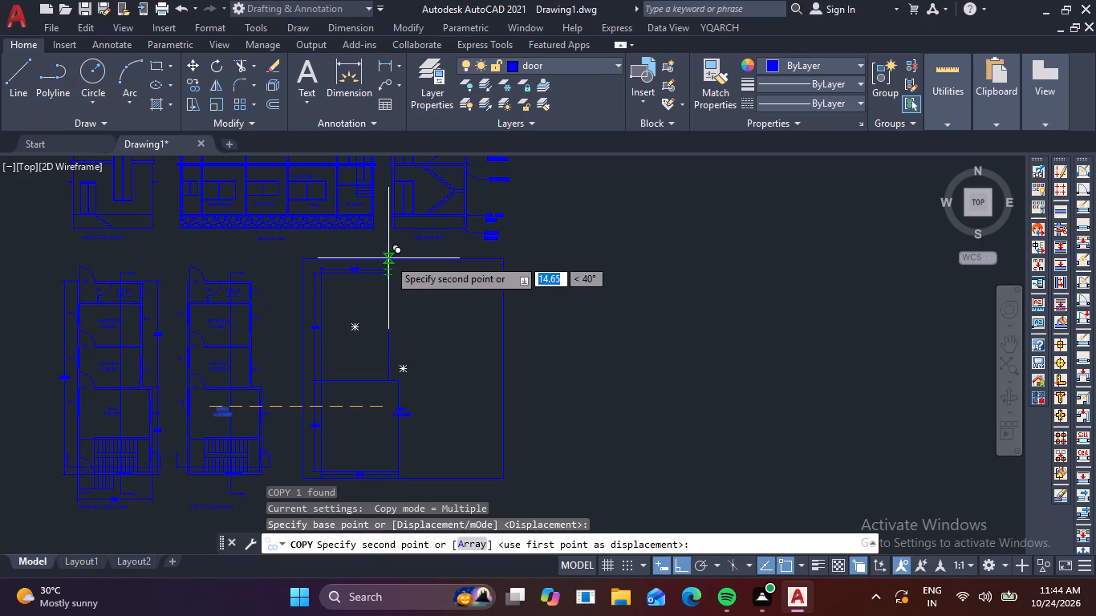
key(F8)
middle_drag(402, 280, 398, 314)
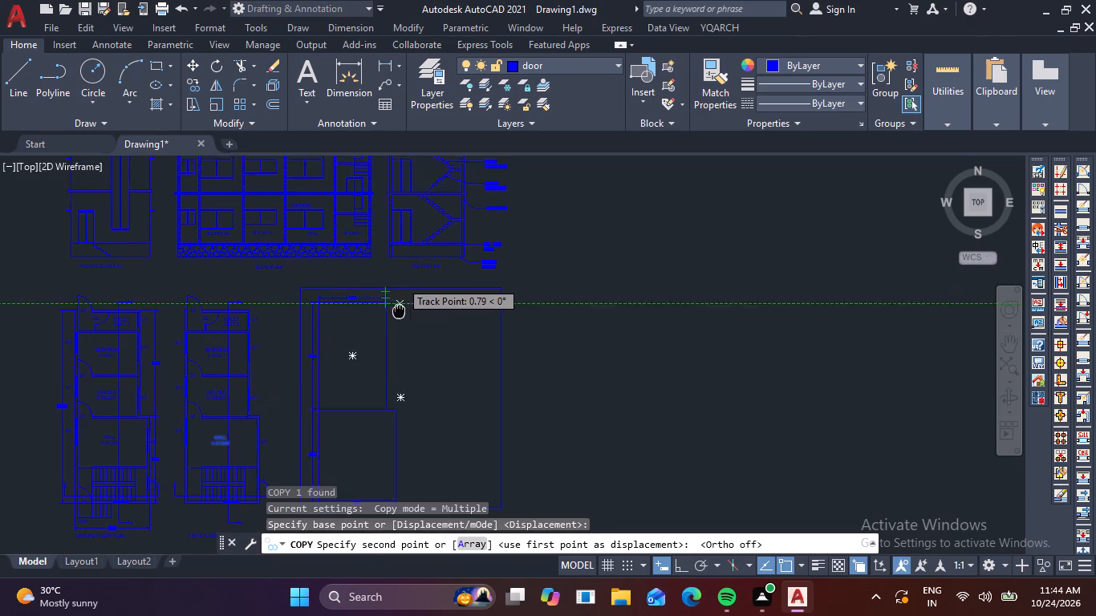
middle_drag(398, 314, 372, 363)
scroll(396, 366, up, 2)
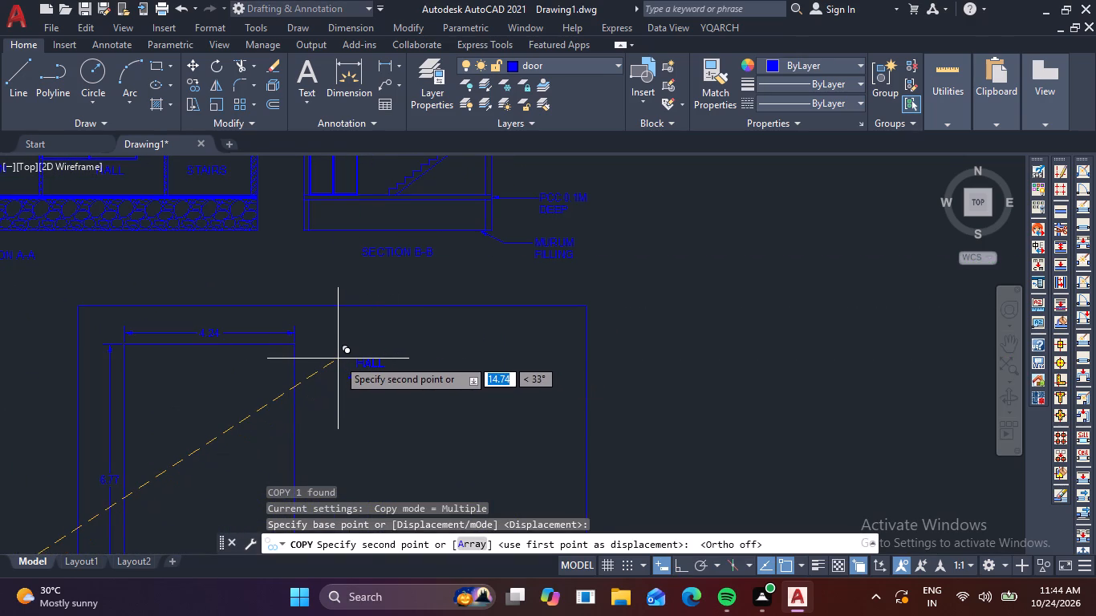
scroll(338, 359, up, 2)
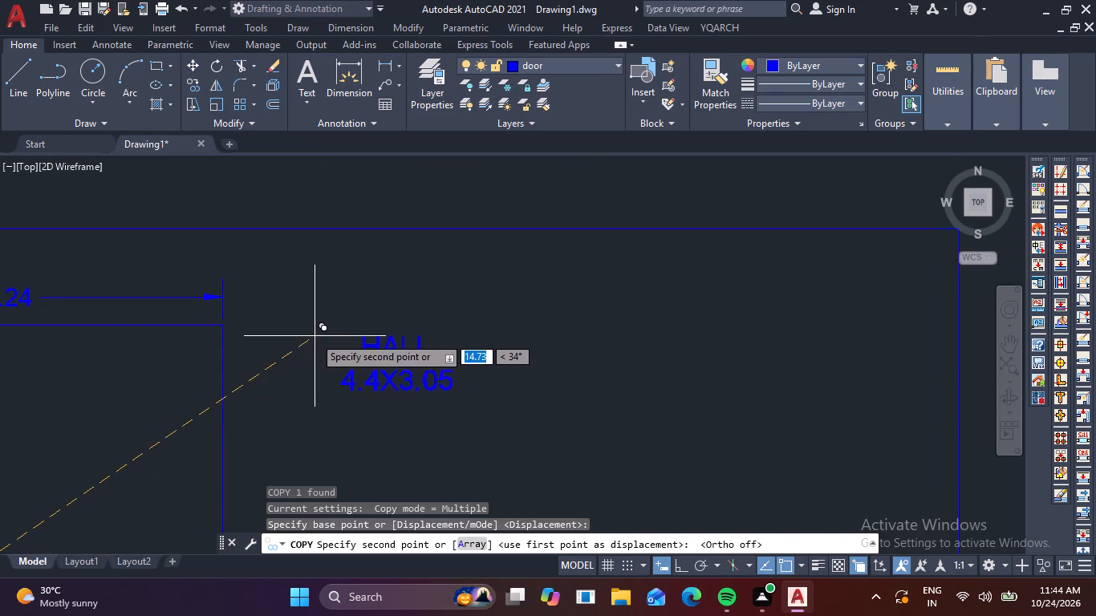
click(303, 330)
key(Escape)
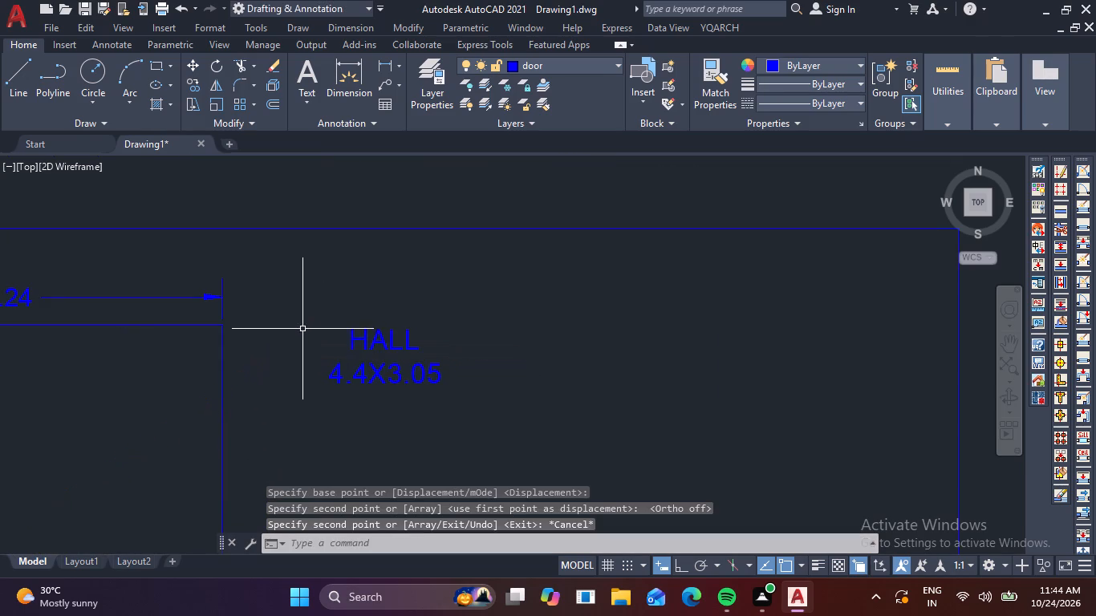
Open the copied HALL label for editing and erase both lines of its text.
double_click(384, 379)
click(449, 379)
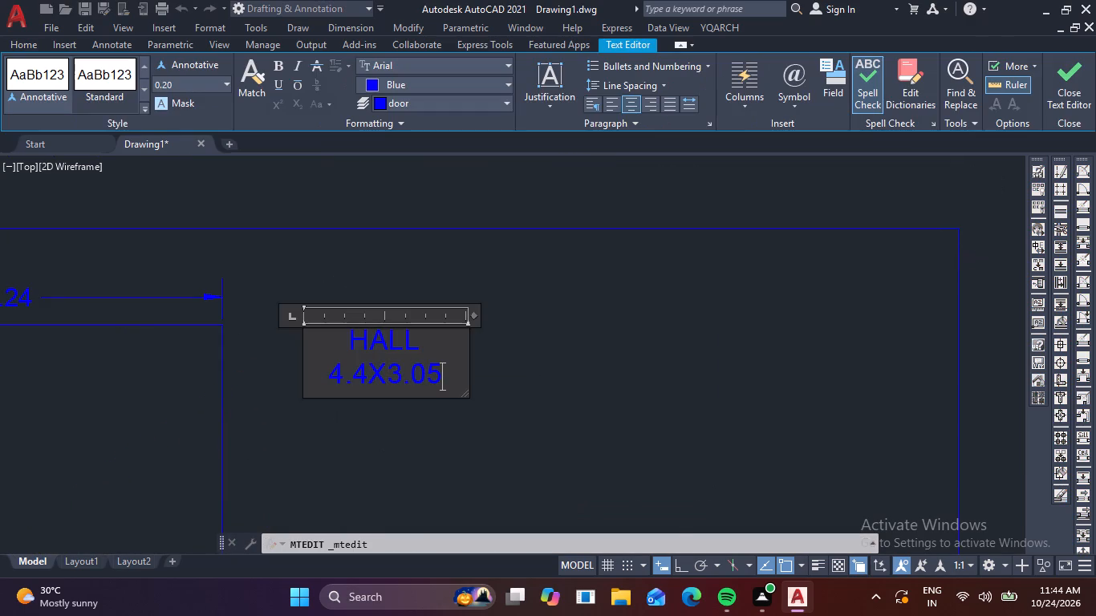
key(BackSpace)
key(BackSpace)
key(BackSpace)
key(BackSpace)
key(BackSpace)
key(BackSpace)
key(BackSpace)
key(BackSpace)
key(BackSpace)
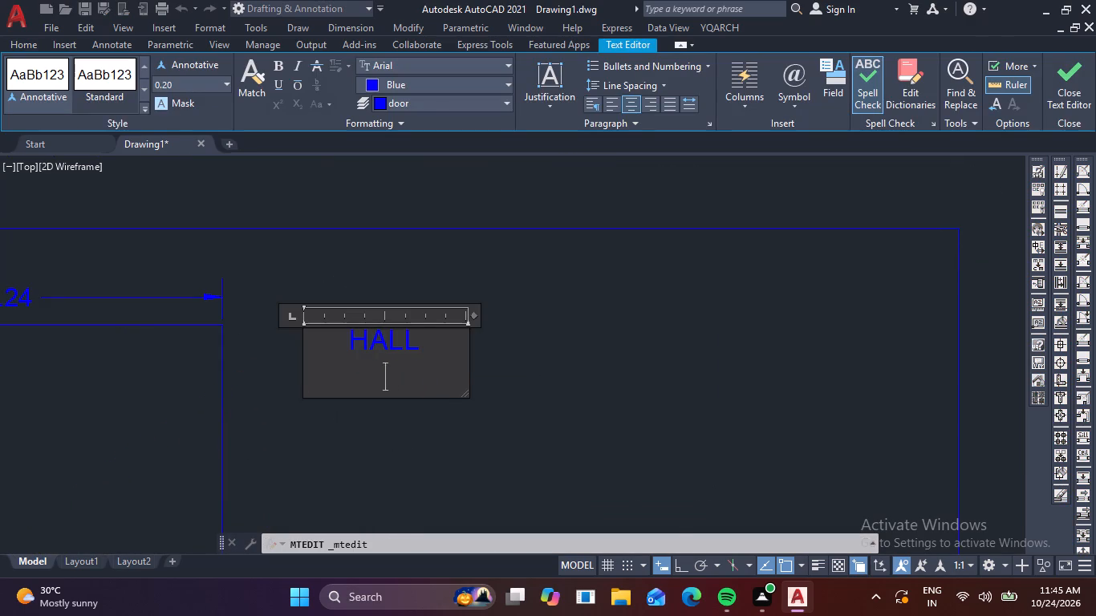
key(BackSpace)
key(BackSpace)
key(BackSpace)
key(BackSpace)
key(BackSpace)
key(BackSpace)
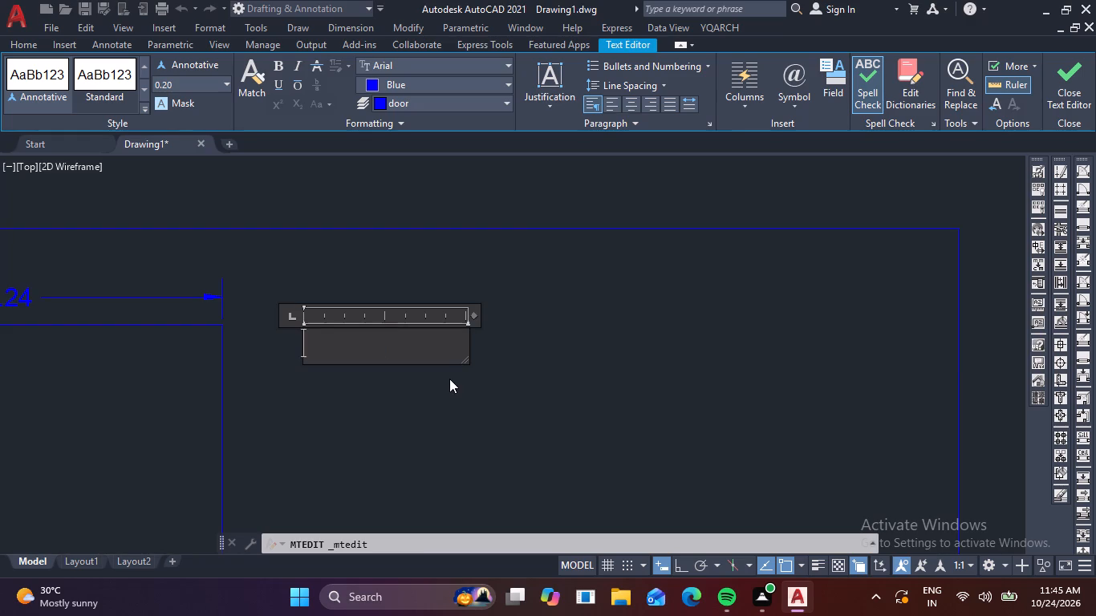
scroll(449, 379, down, 3)
middle_drag(460, 408, 431, 302)
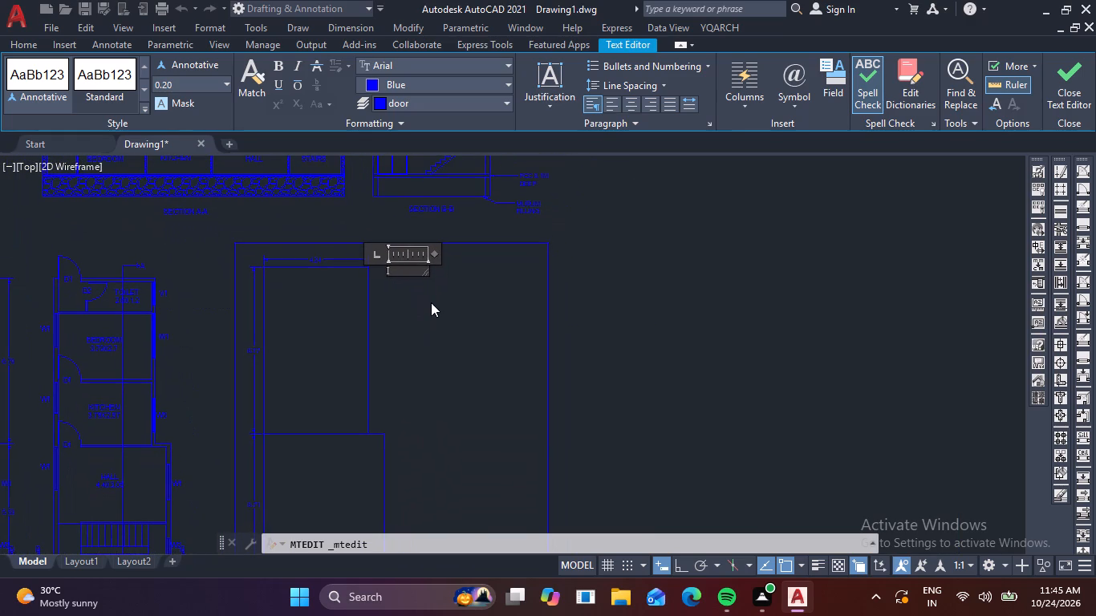
scroll(431, 302, up, 2)
middle_drag(430, 302, 471, 423)
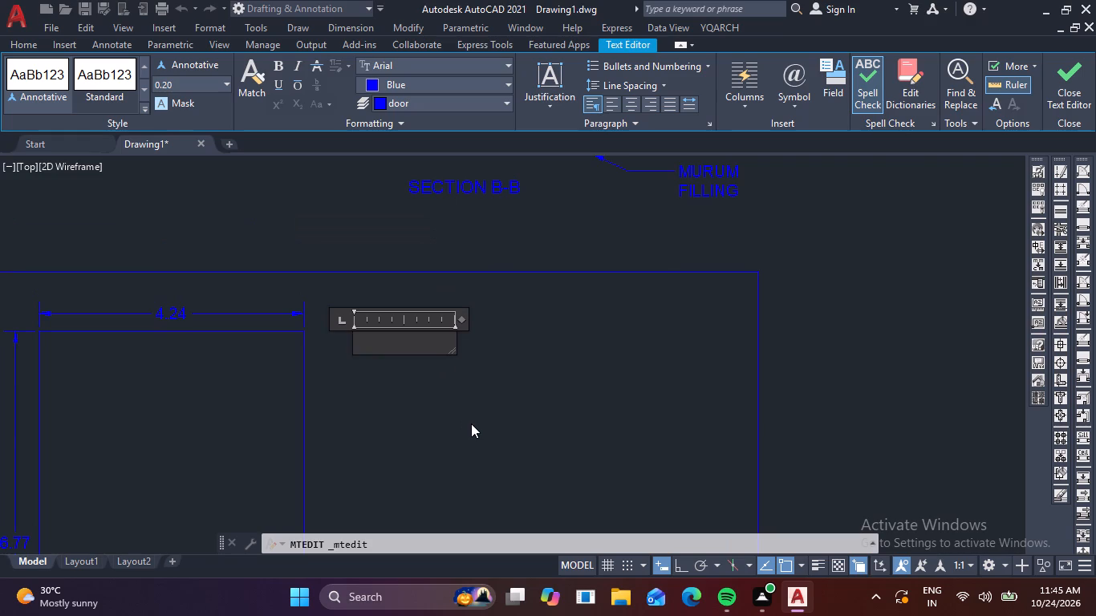
key(Escape)
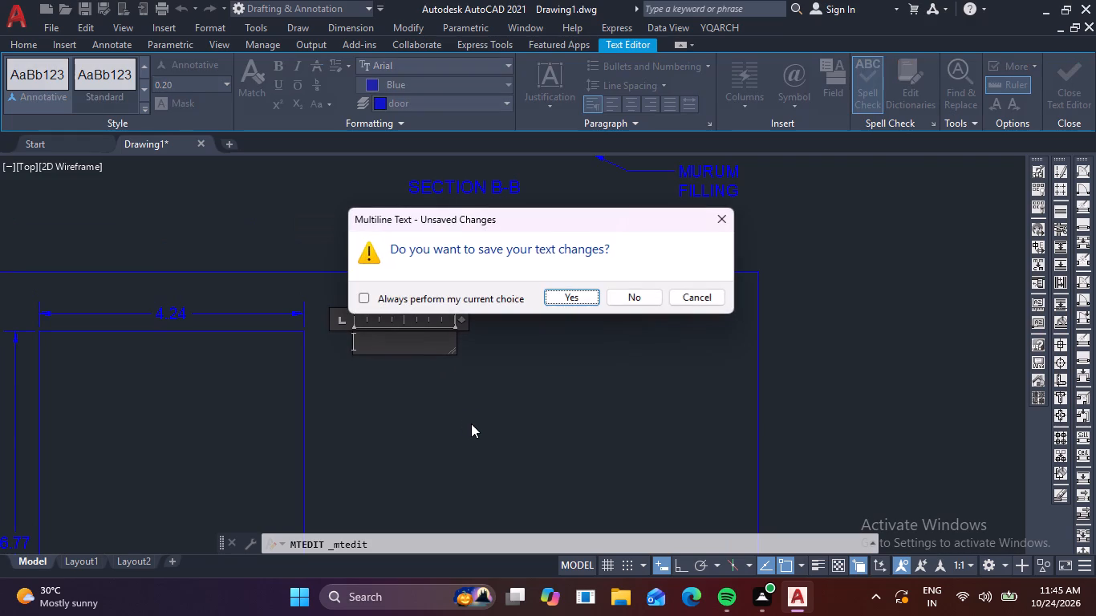
click(729, 221)
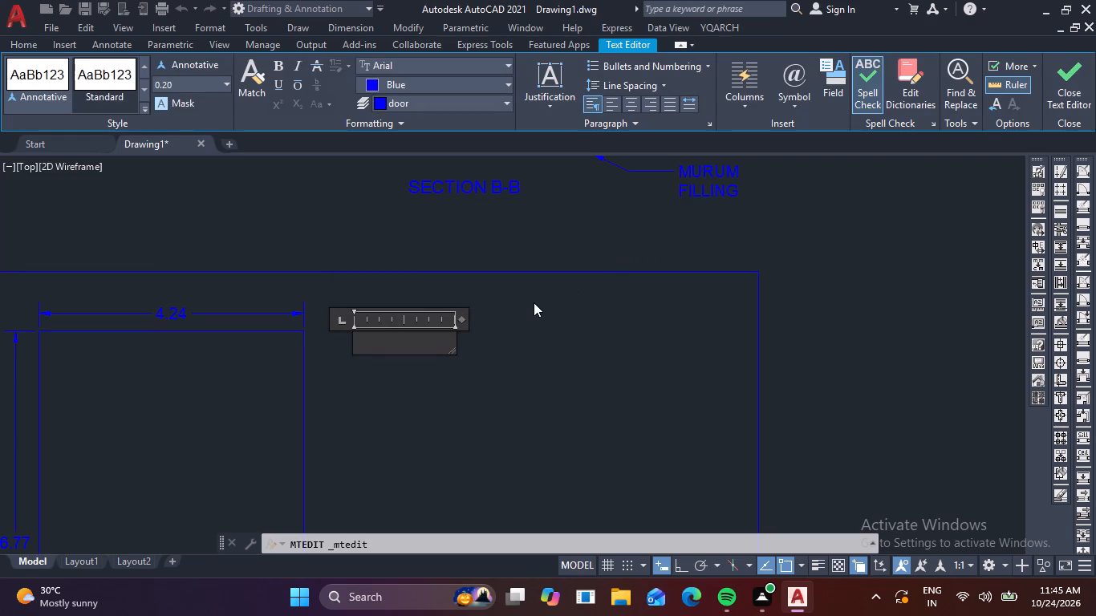
Enter ARE CALCULATIONS as the new text of the opened label.
text(ARE)
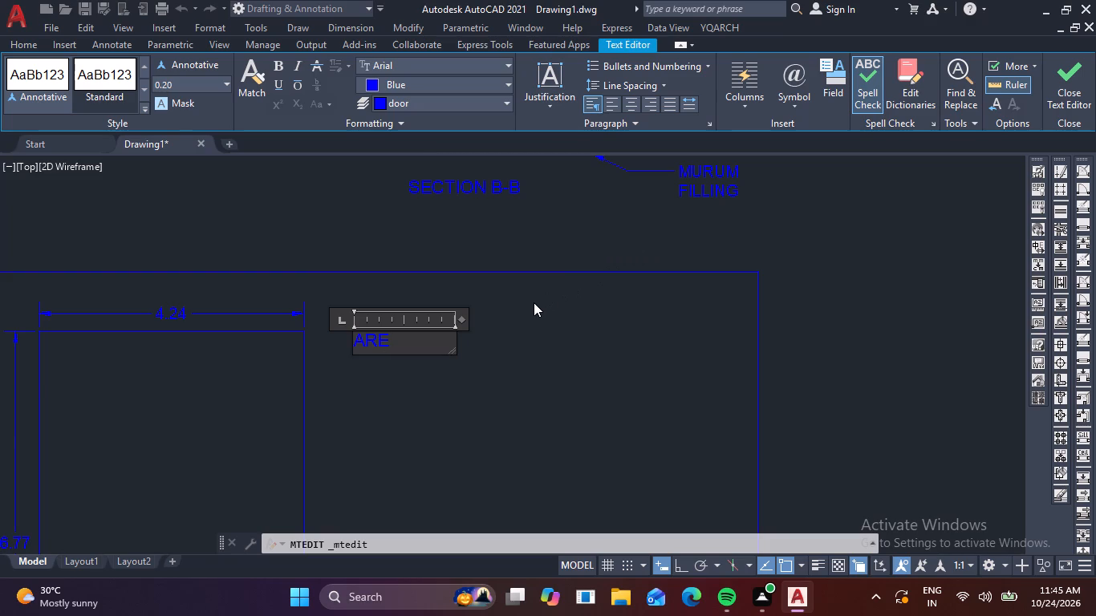
key(n)
text(CA)
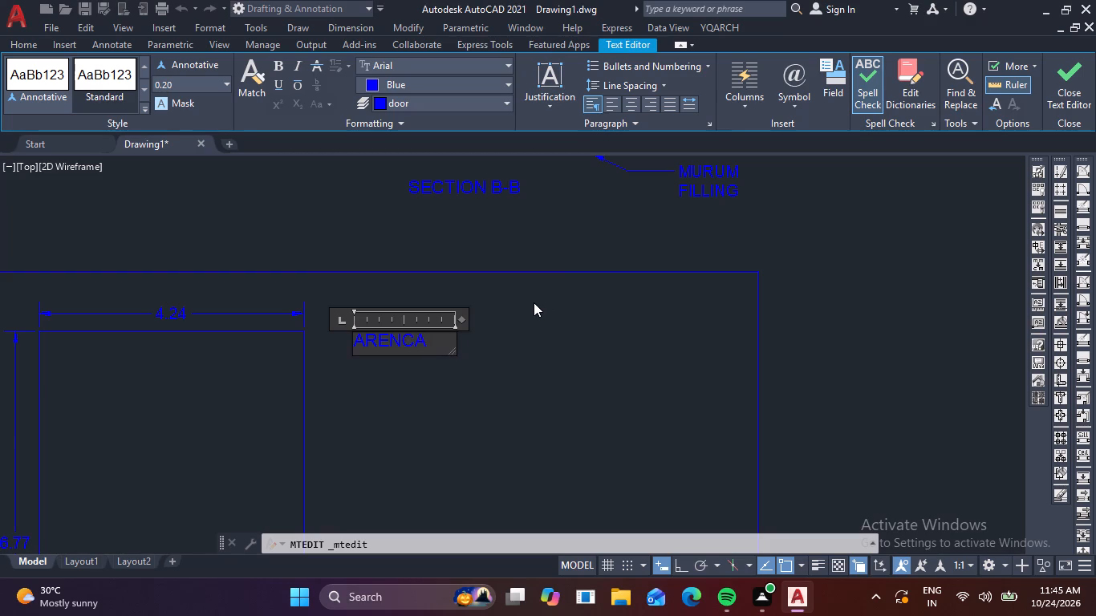
key(BackSpace)
key(BackSpace)
key(BackSpace)
key(space)
text(CA)
key(l)
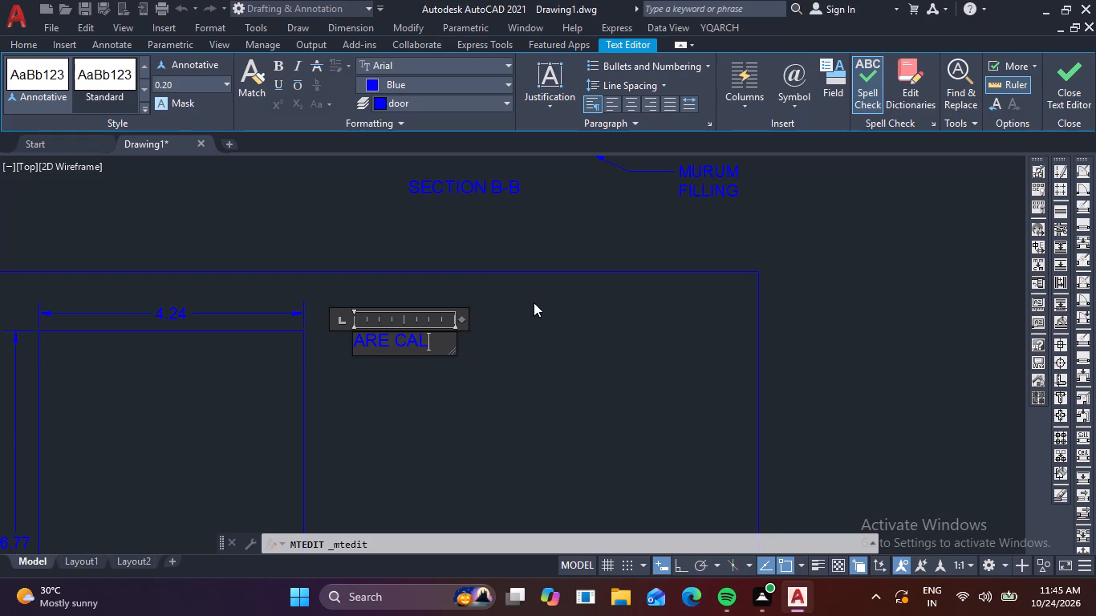
text(CU)
text(LA)
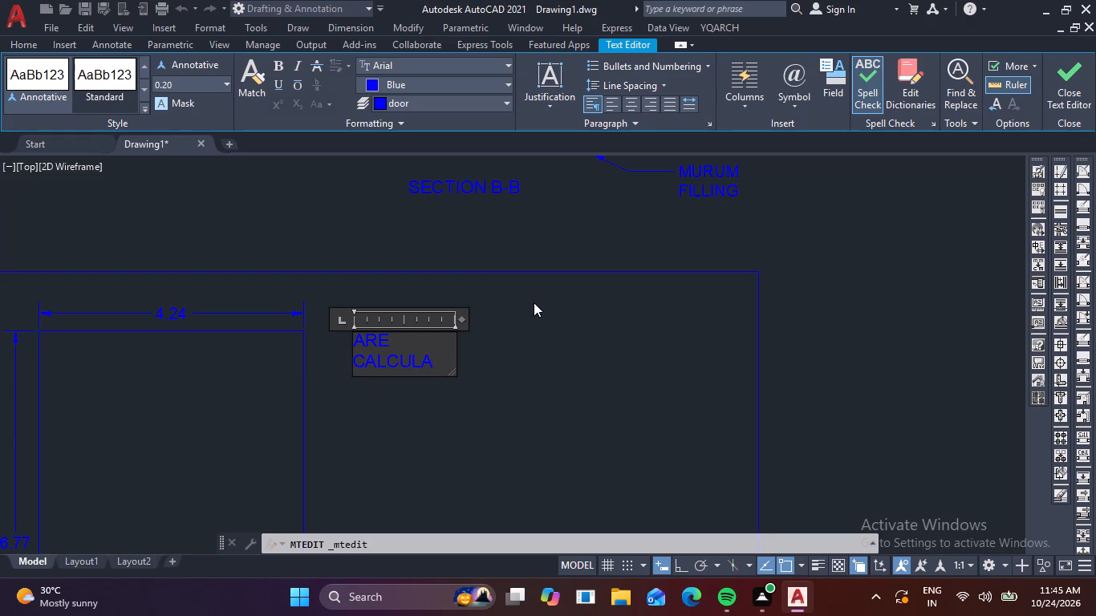
text(TO)
key(r)
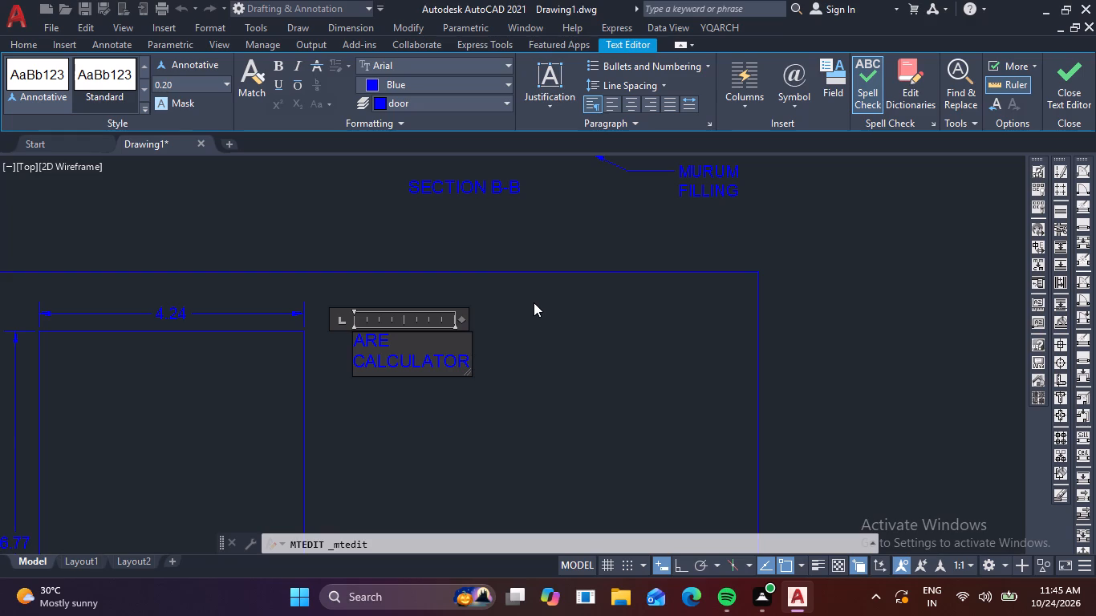
key(BackSpace)
key(BackSpace)
key(BackSpace)
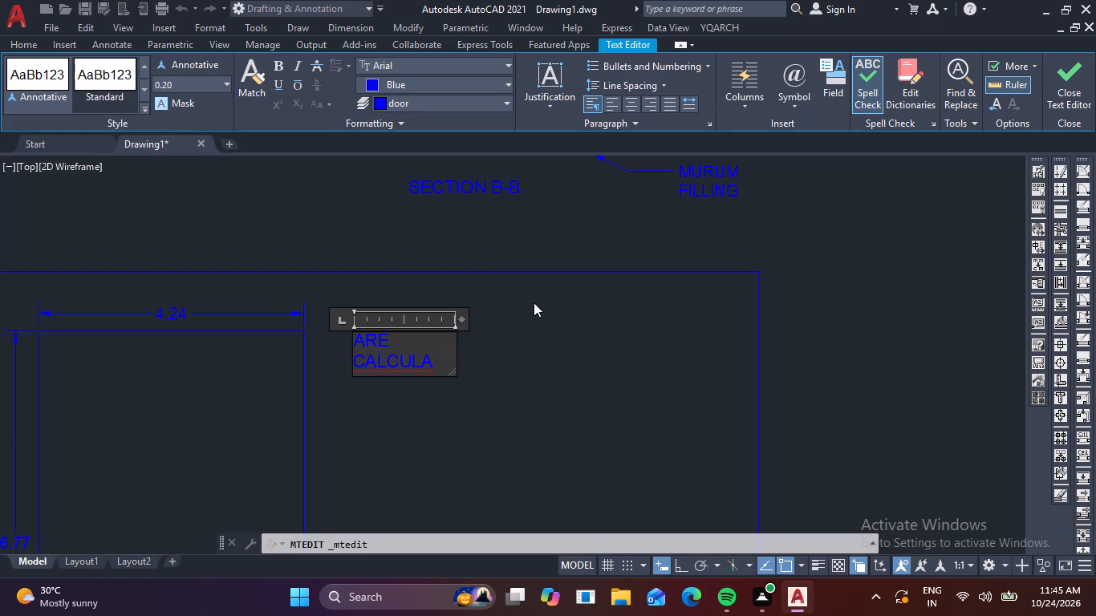
text(TIO)
text(NS)
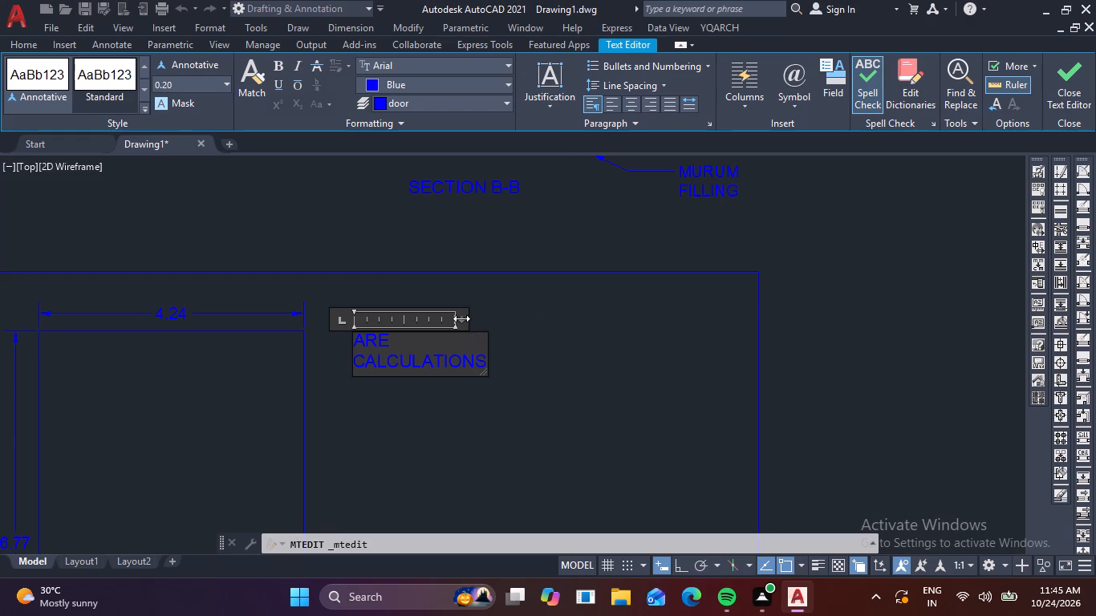
Widen the label's text frame so that ARE CALCULATIONS fits on one line, and finish editing.
drag(457, 321, 520, 317)
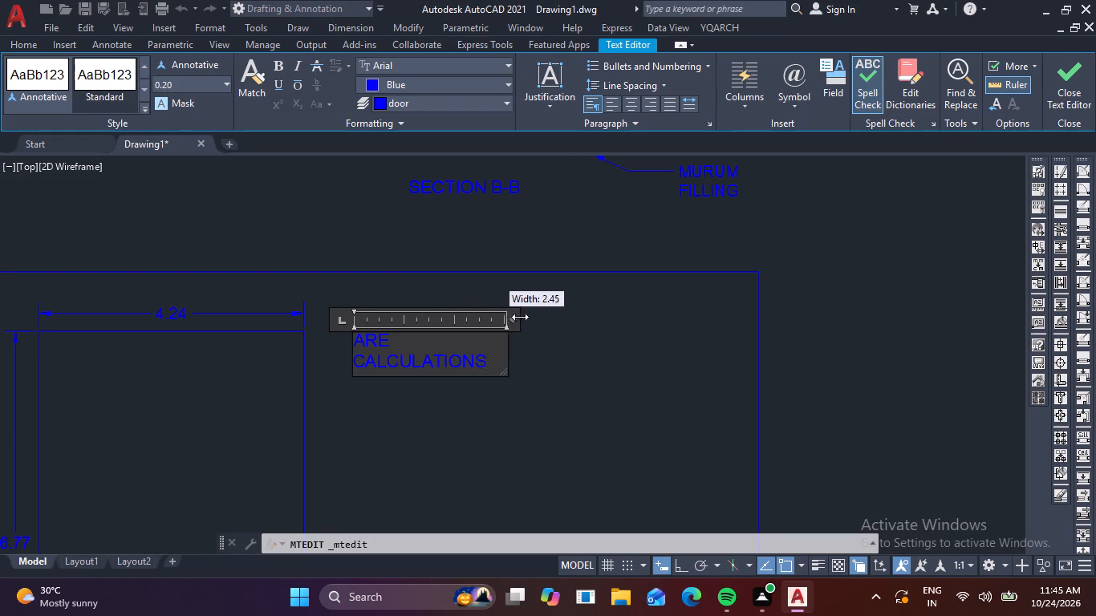
drag(520, 317, 574, 316)
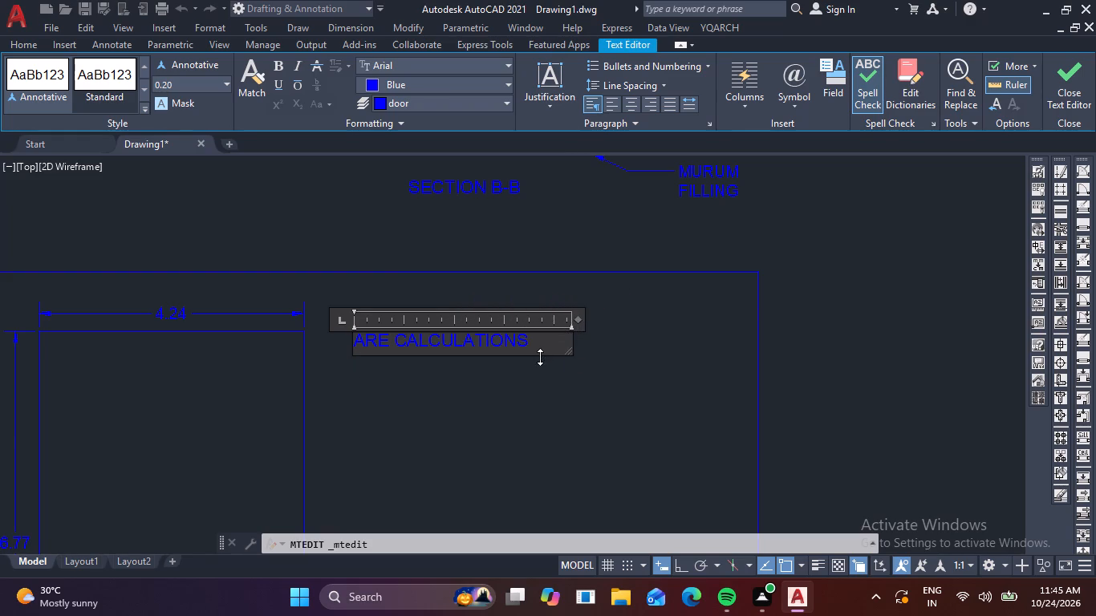
click(514, 390)
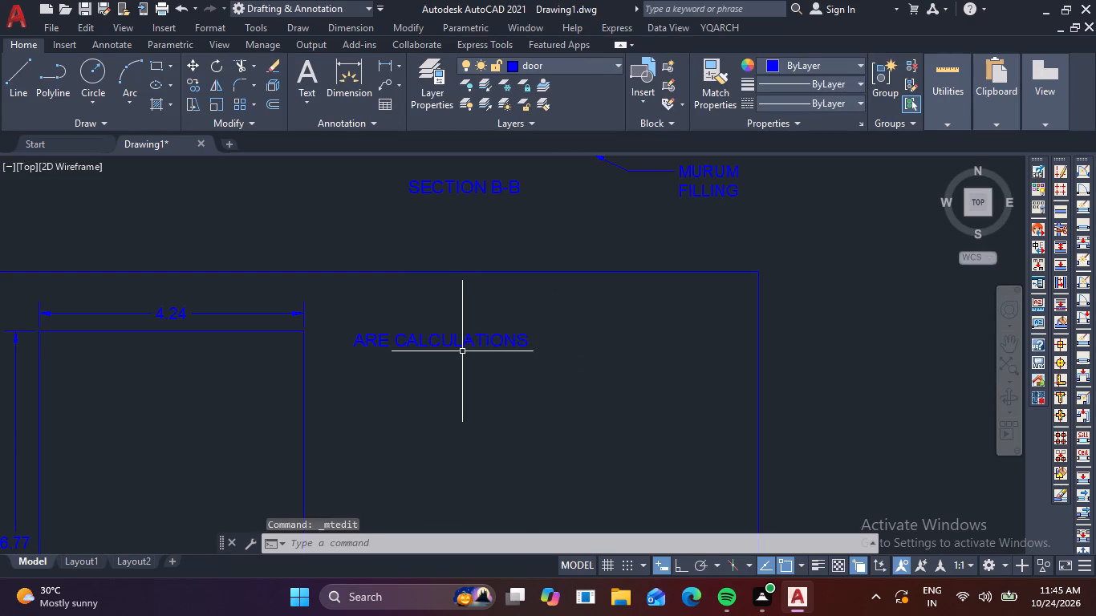
Move the ARE CALCULATIONS heading about 1 unit horizontally to the right inside the boundary rectangle.
click(461, 349)
text(M)
key(space)
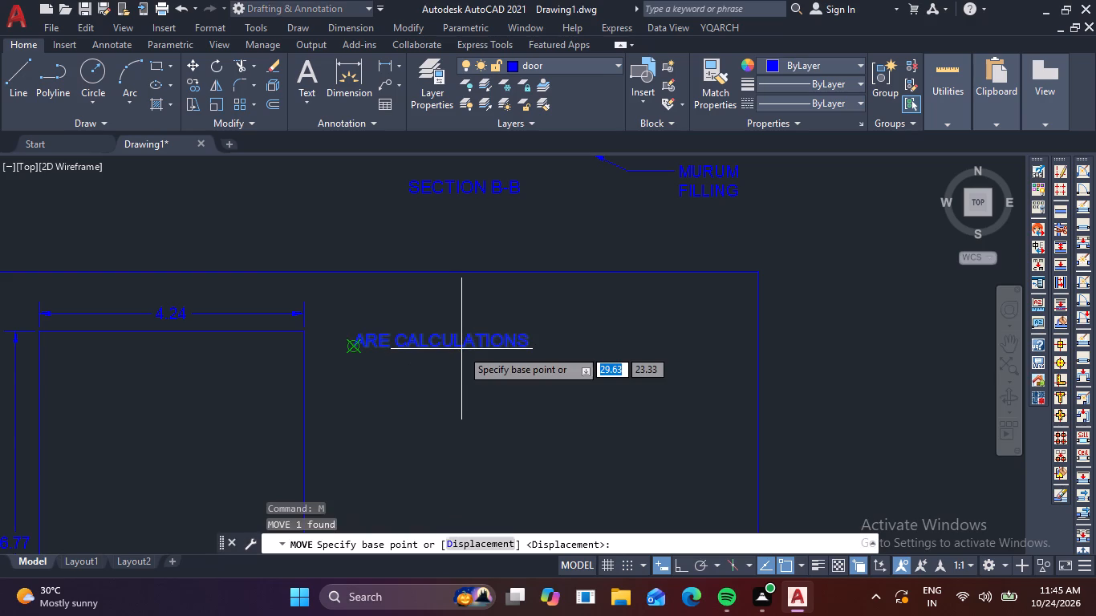
click(355, 351)
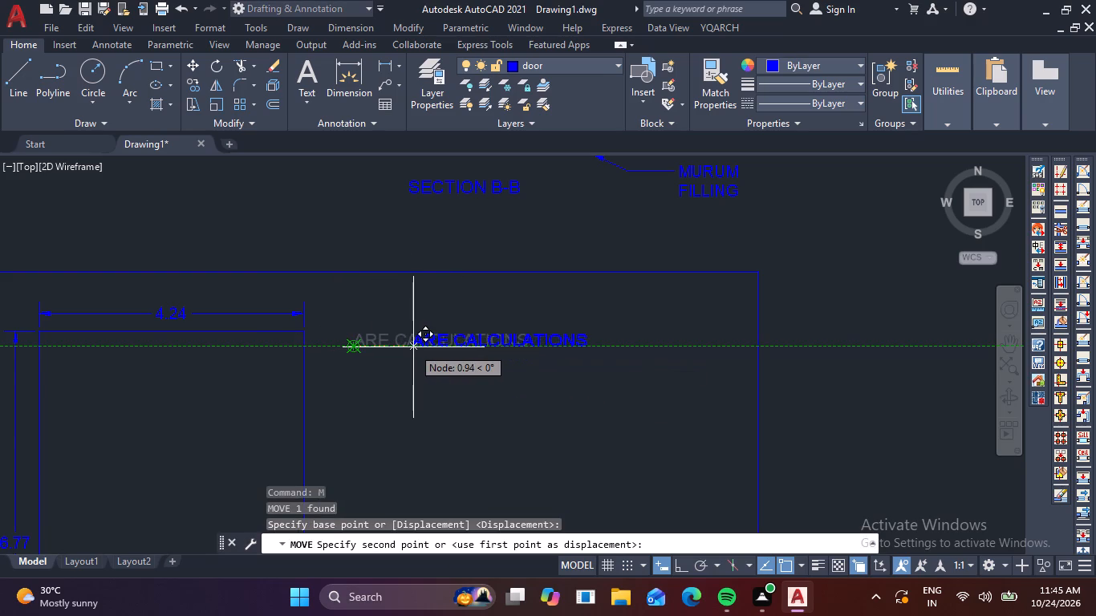
click(423, 347)
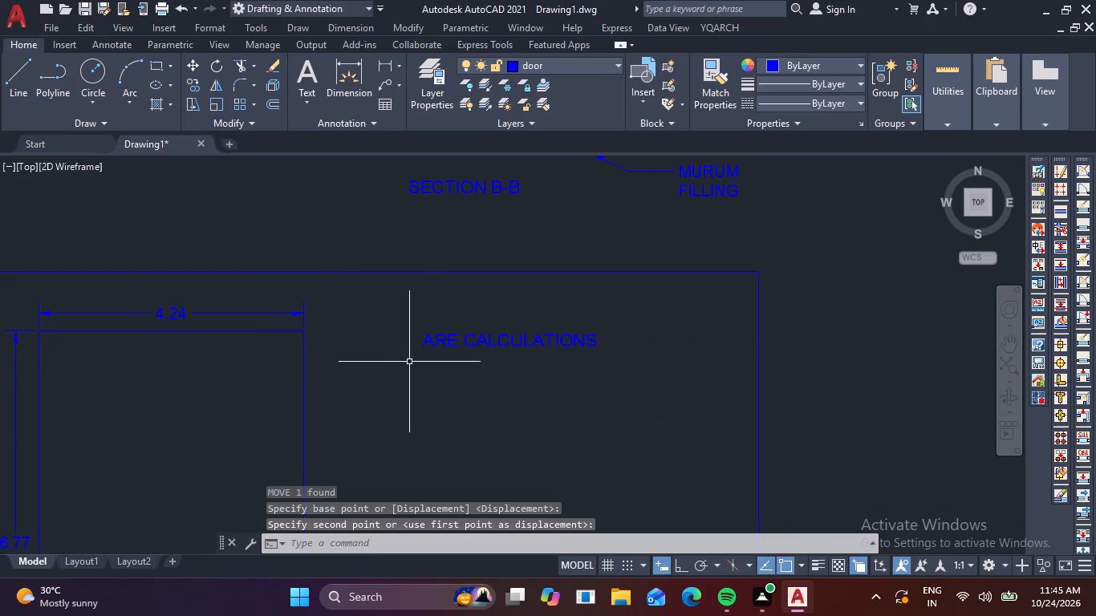
Copy the ARE CALCULATIONS heading straight down twice with Ortho on, about 0.84 and 1.10 units below the original.
scroll(414, 372, down, 2)
middle_drag(463, 400, 489, 294)
scroll(469, 290, up, 1)
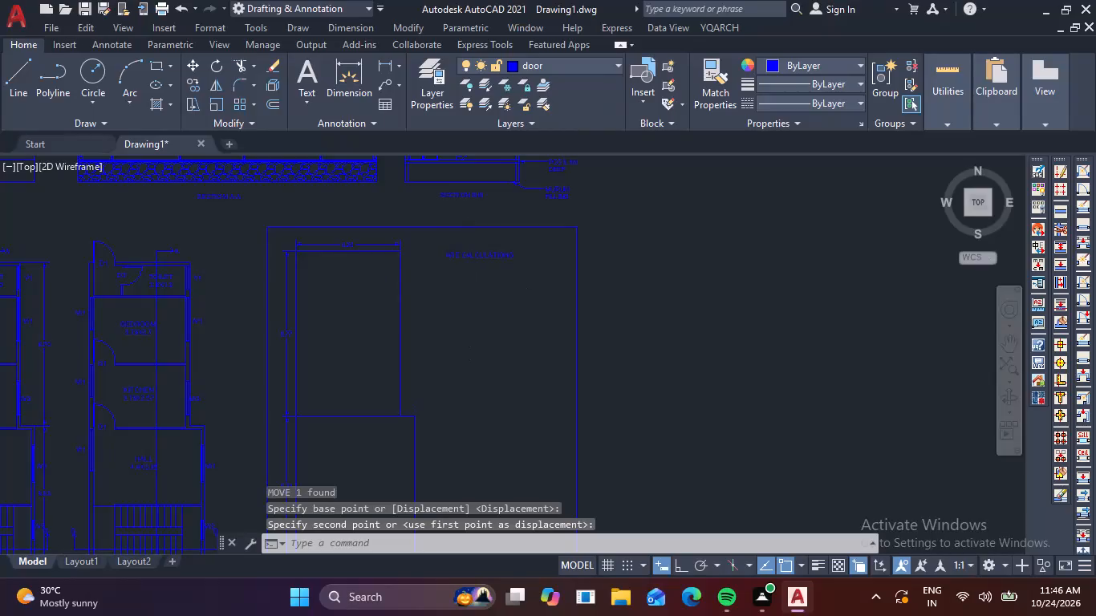
middle_drag(468, 293, 469, 419)
click(437, 361)
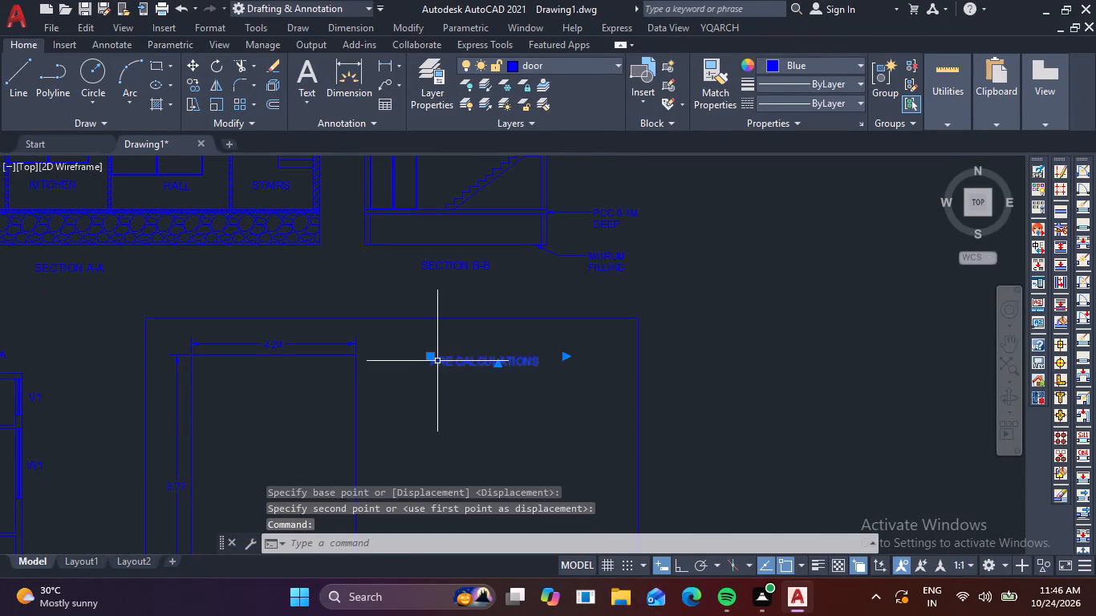
text(CO)
key(space)
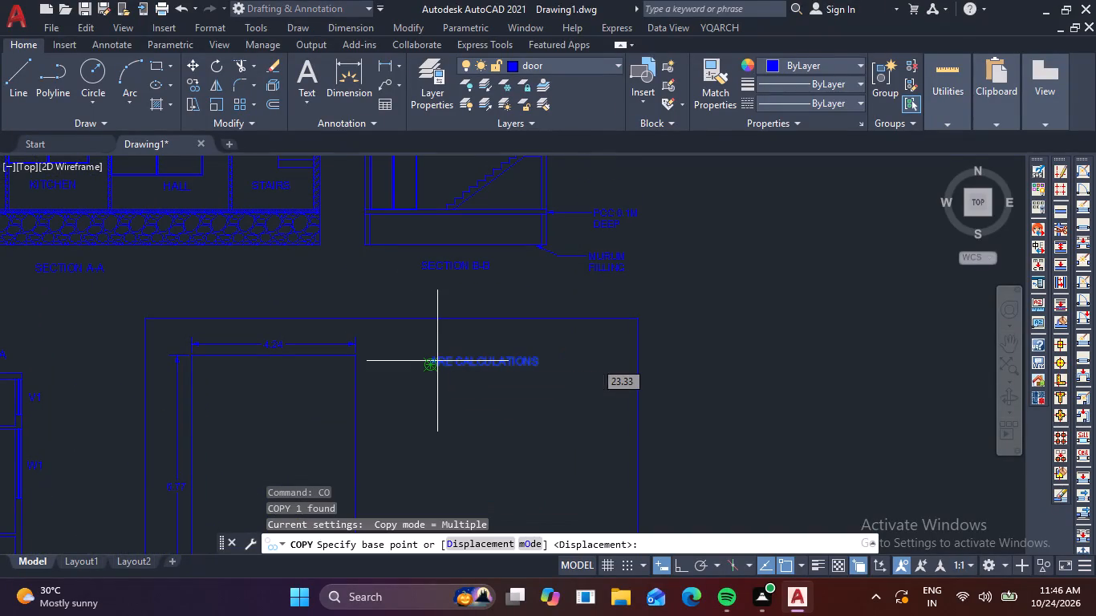
click(433, 366)
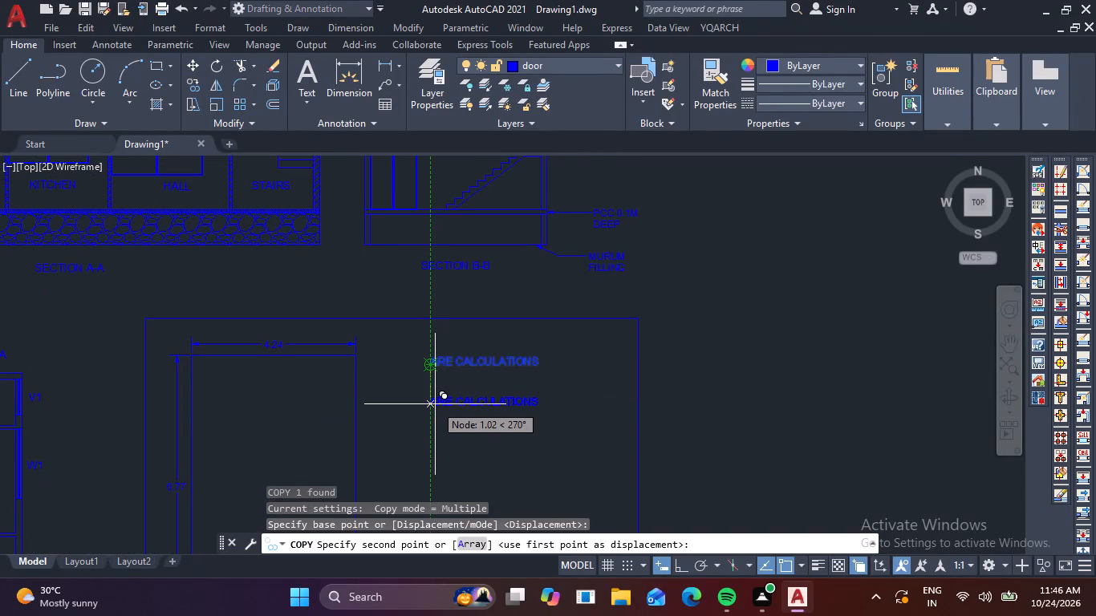
click(431, 403)
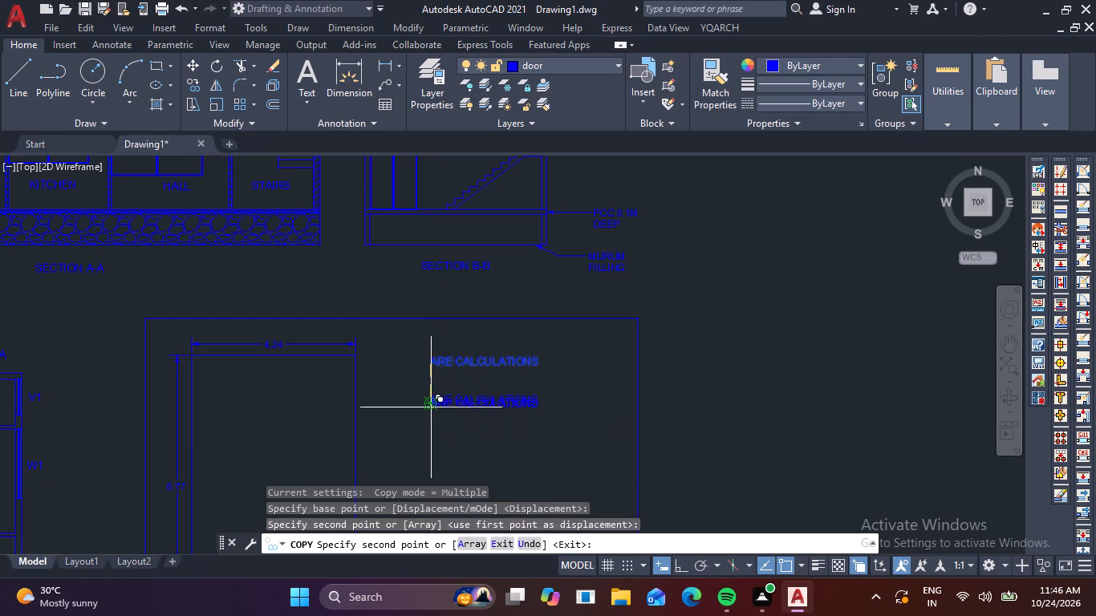
scroll(428, 418, up, 2)
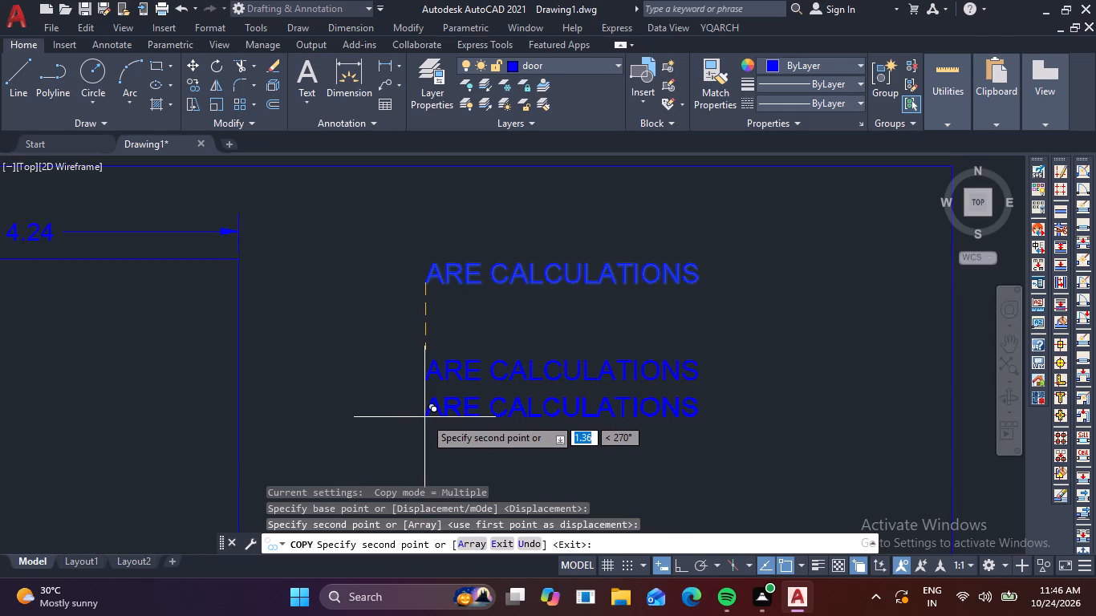
key(ctrl+z)
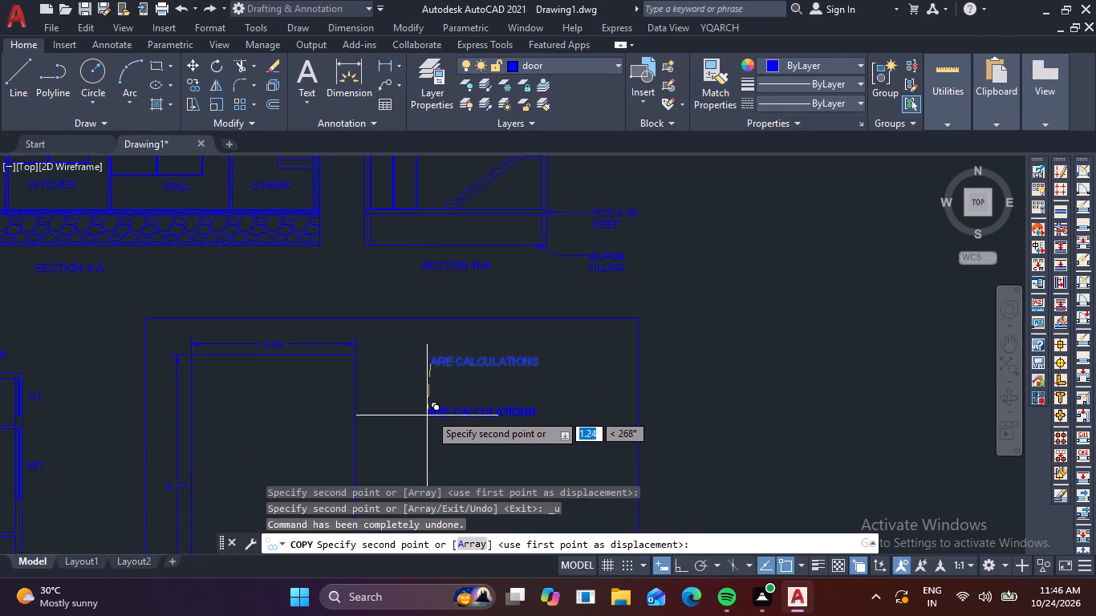
key(F8)
scroll(428, 403, up, 2)
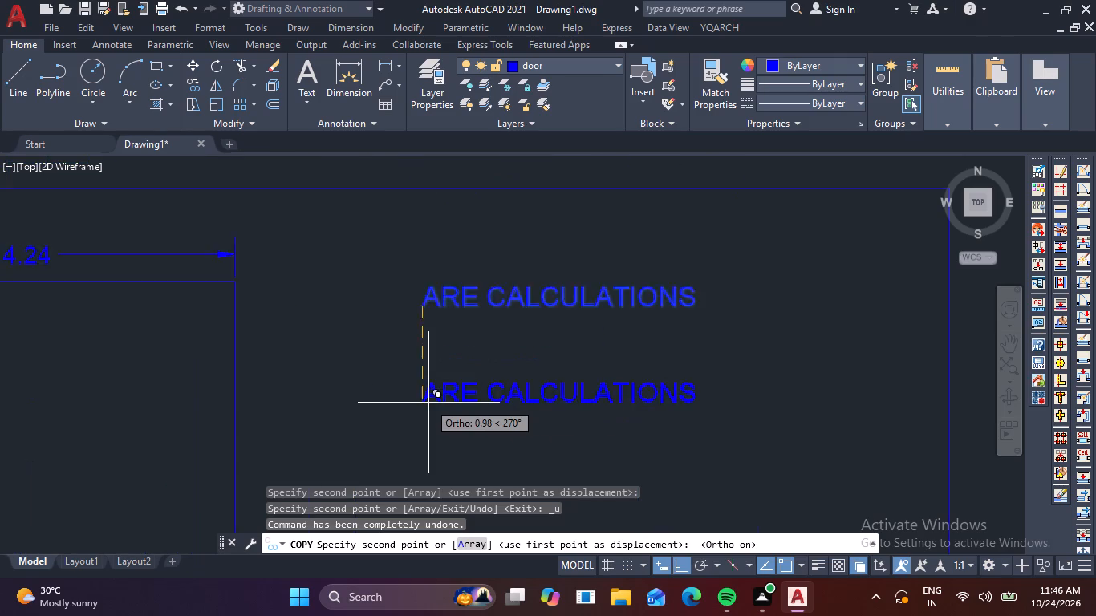
scroll(428, 403, up, 1)
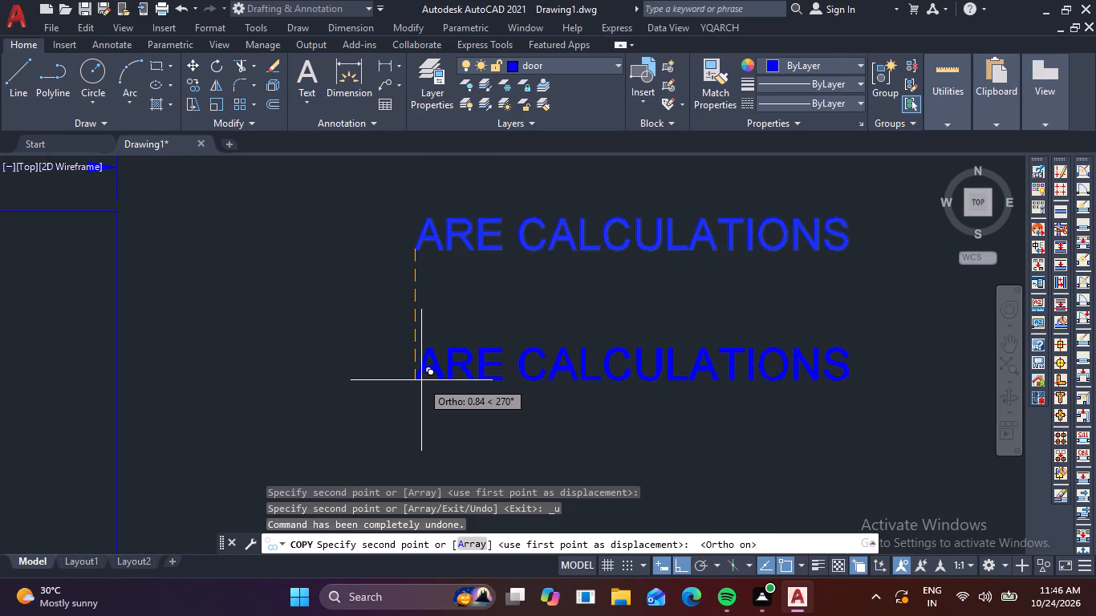
click(421, 380)
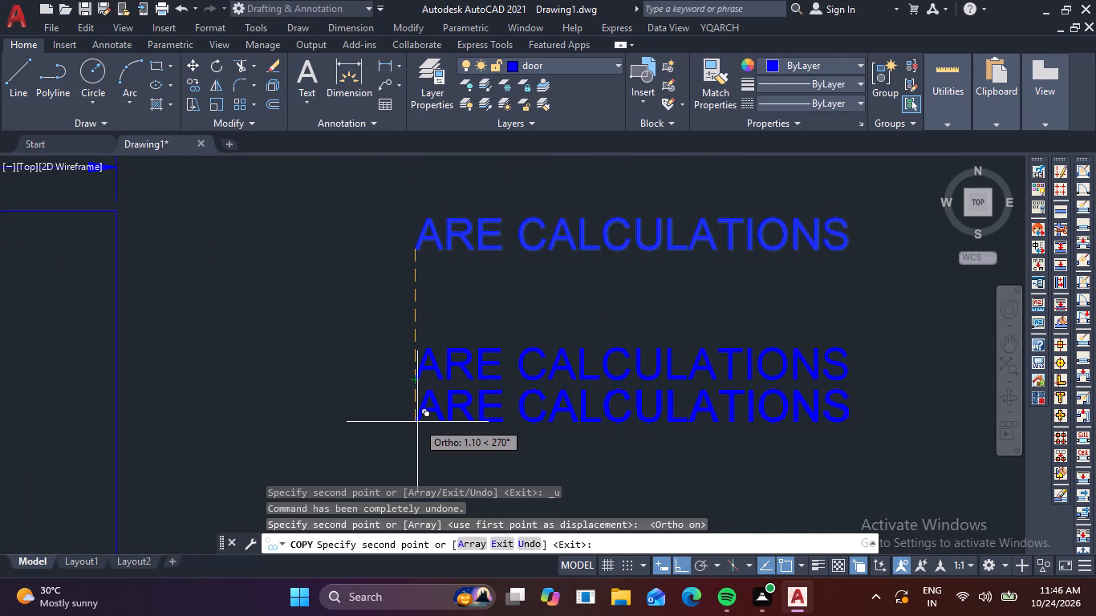
click(417, 422)
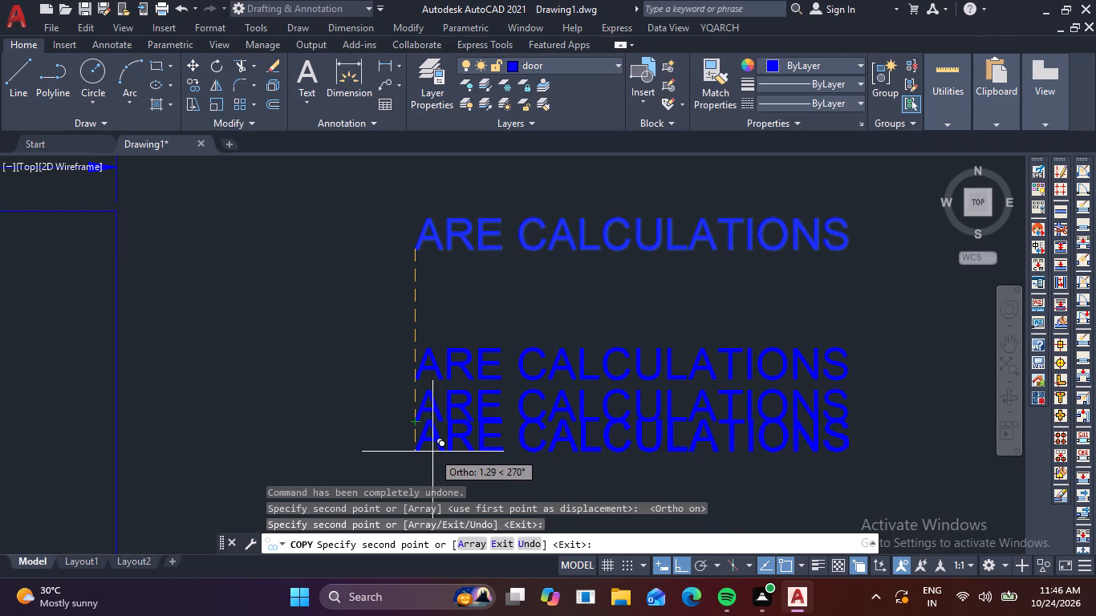
Place two more copies of the heading in the same column, about 1.94 and 2.23 units below the original.
middle_drag(432, 457, 432, 386)
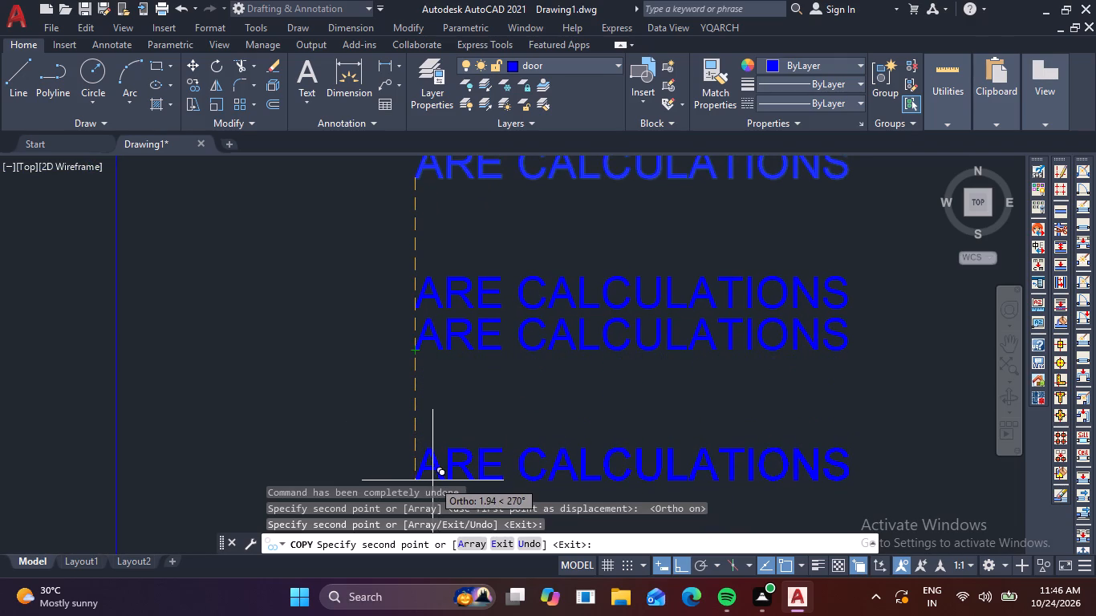
middle_drag(432, 480, 436, 417)
click(436, 417)
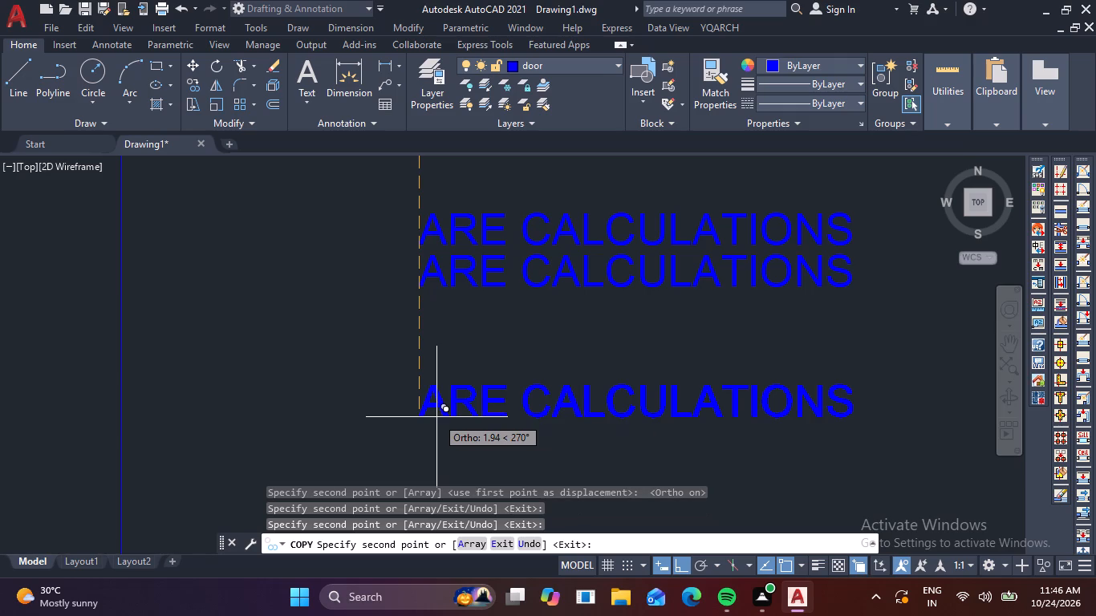
click(432, 464)
Place another copy of the heading in the same column, about 3.9 units below the original.
middle_drag(474, 494, 496, 402)
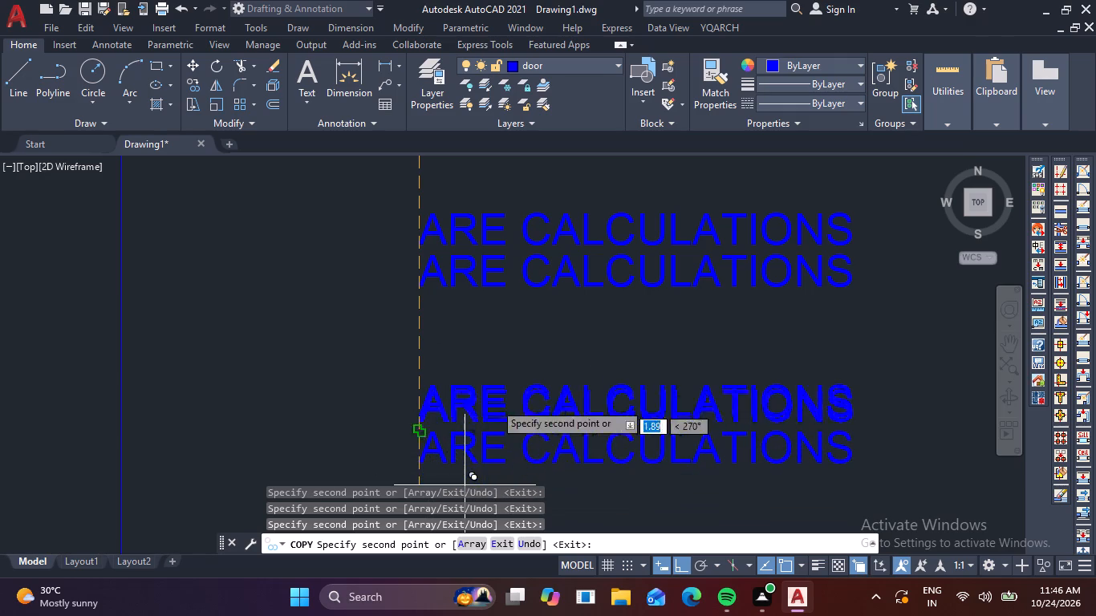
middle_drag(496, 402, 508, 352)
middle_drag(505, 387, 504, 221)
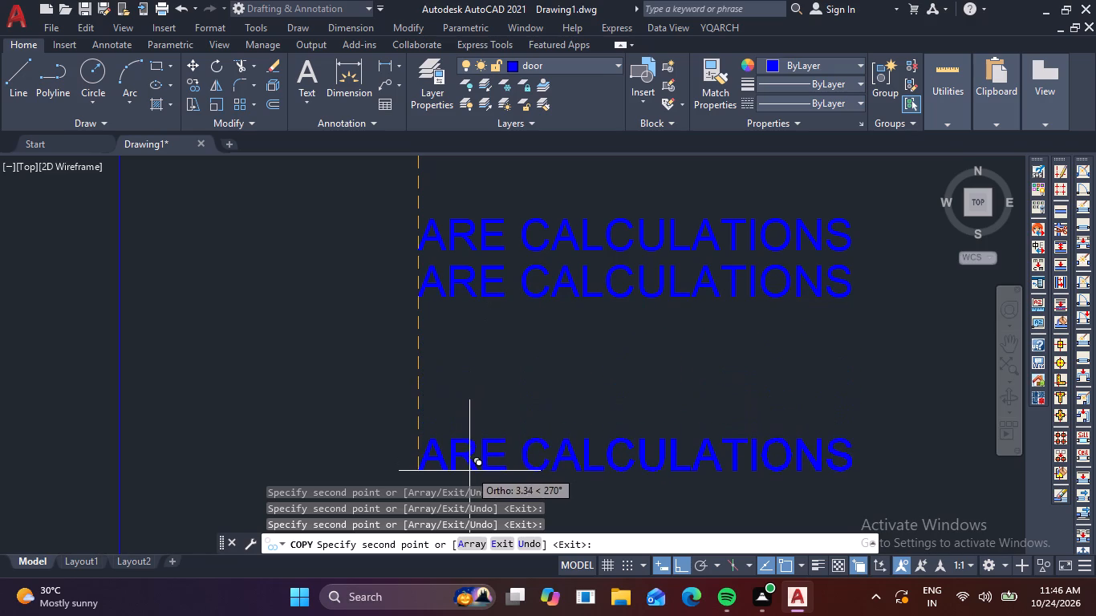
middle_drag(473, 458, 496, 383)
middle_drag(482, 443, 507, 353)
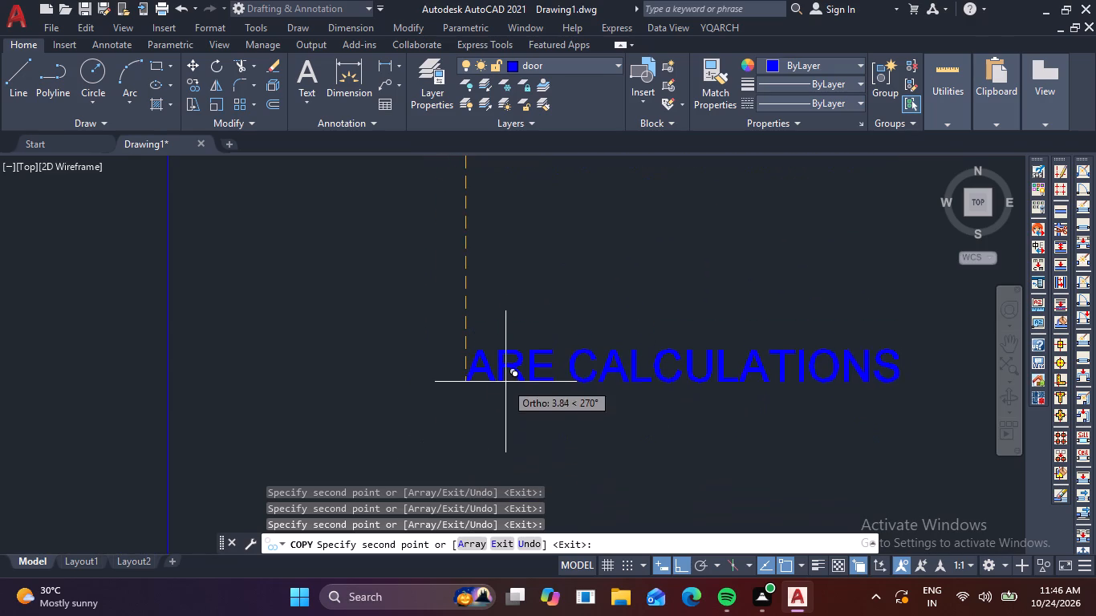
click(500, 396)
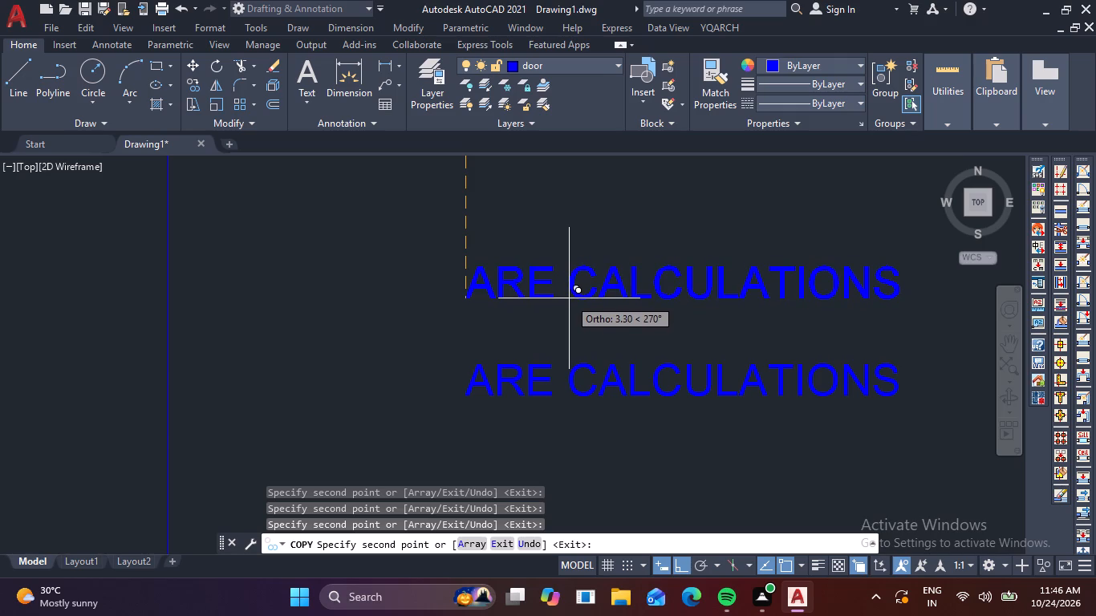
With Ortho off, place an indented copy of the heading between the two lowest lines, about 2.99 units away at 282°.
middle_drag(569, 298, 480, 357)
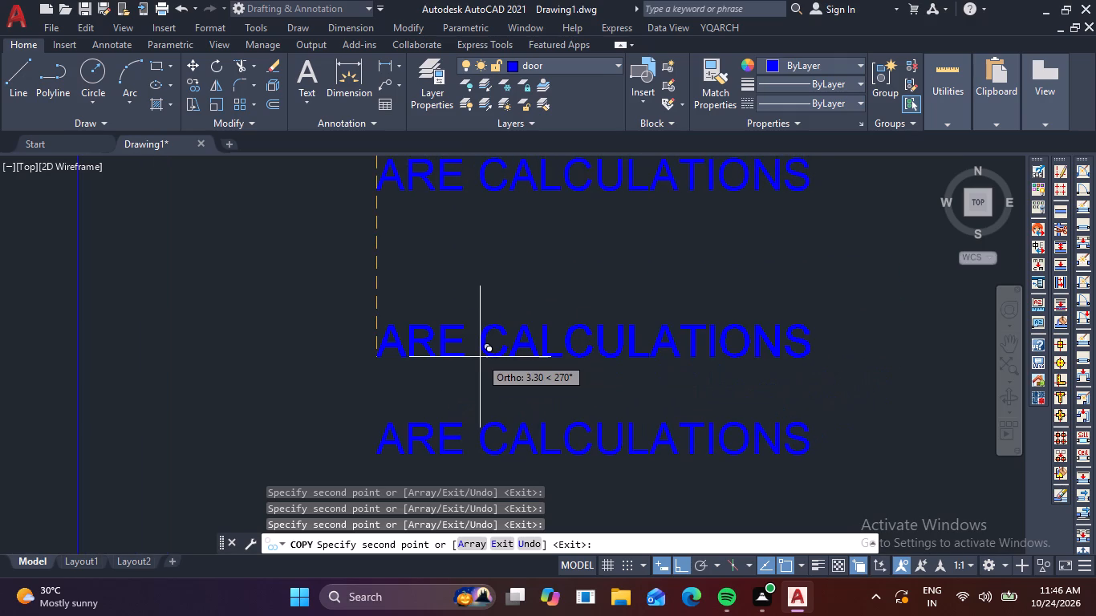
key(F8)
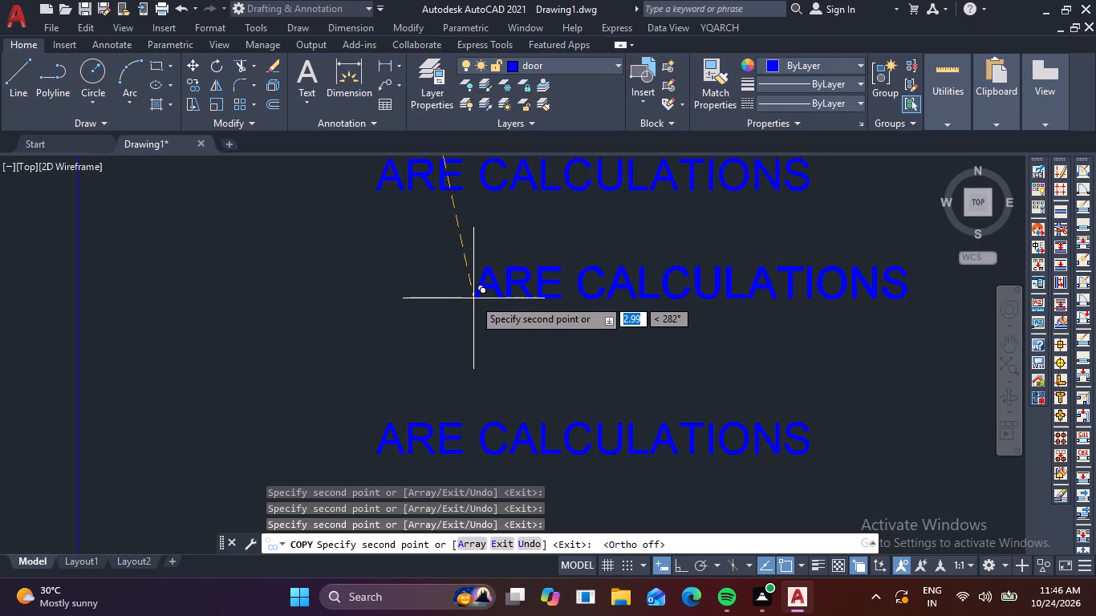
click(473, 300)
middle_drag(482, 249, 368, 422)
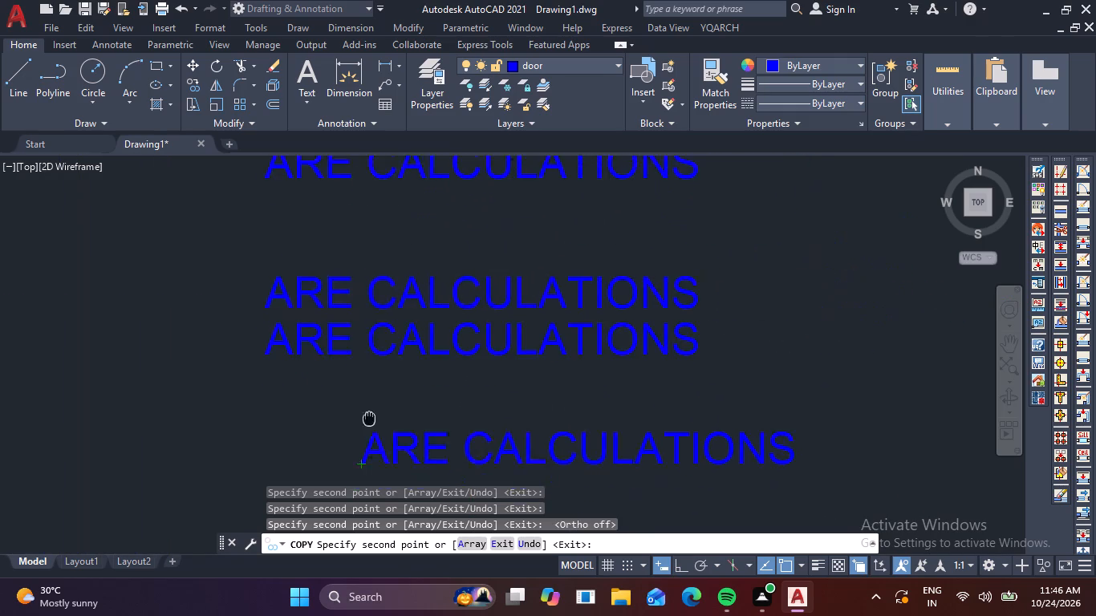
Finish copying the heading without placing another copy.
middle_drag(368, 422, 359, 456)
scroll(380, 391, down, 2)
middle_drag(411, 338, 397, 390)
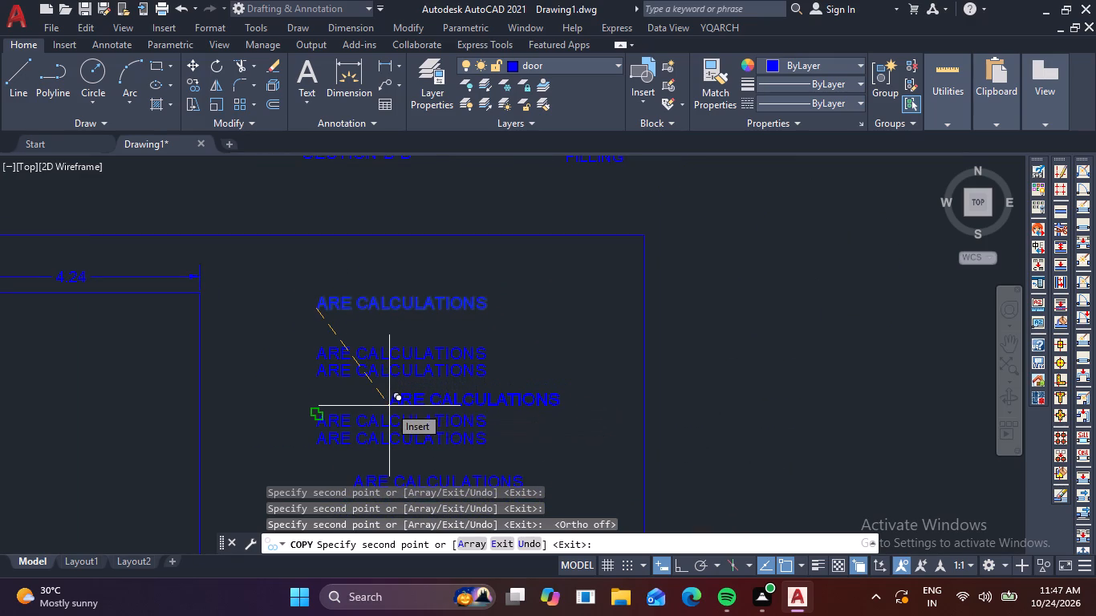
key(Escape)
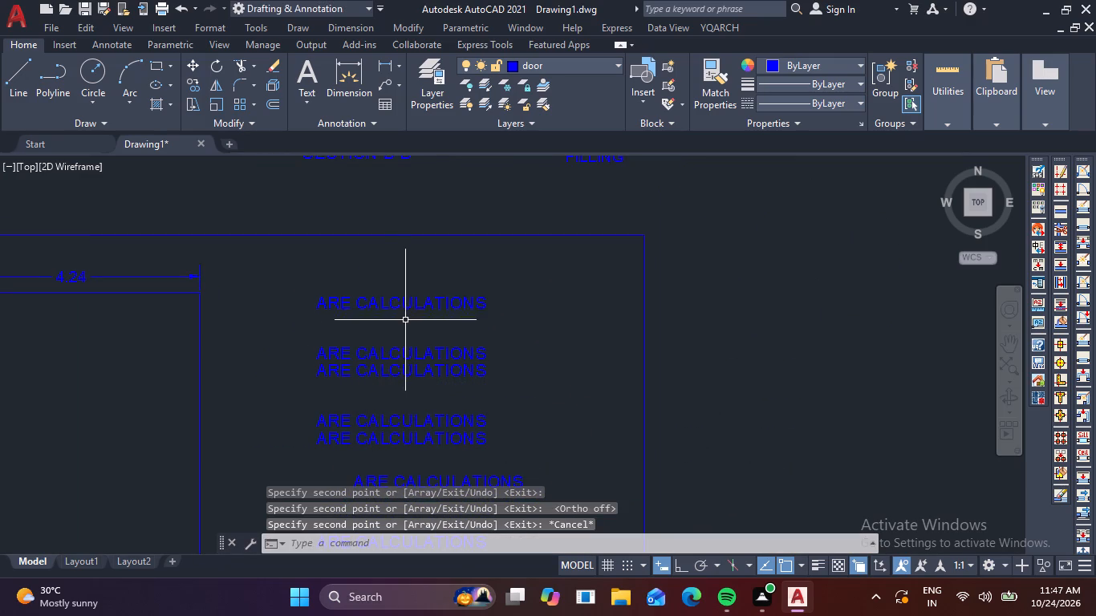
Replace the text of the first copy below the top ARE CALCULATIONS heading with BLOCK 'A' = 4.24 X 6.77.
scroll(422, 341, up, 3)
scroll(432, 364, down, 2)
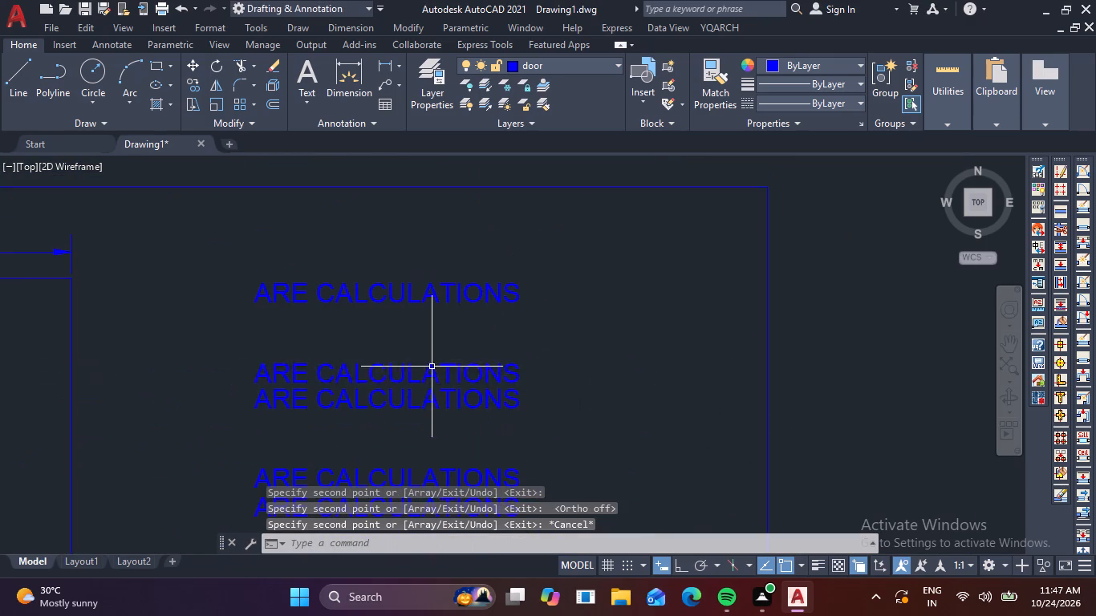
double_click(432, 371)
click(538, 379)
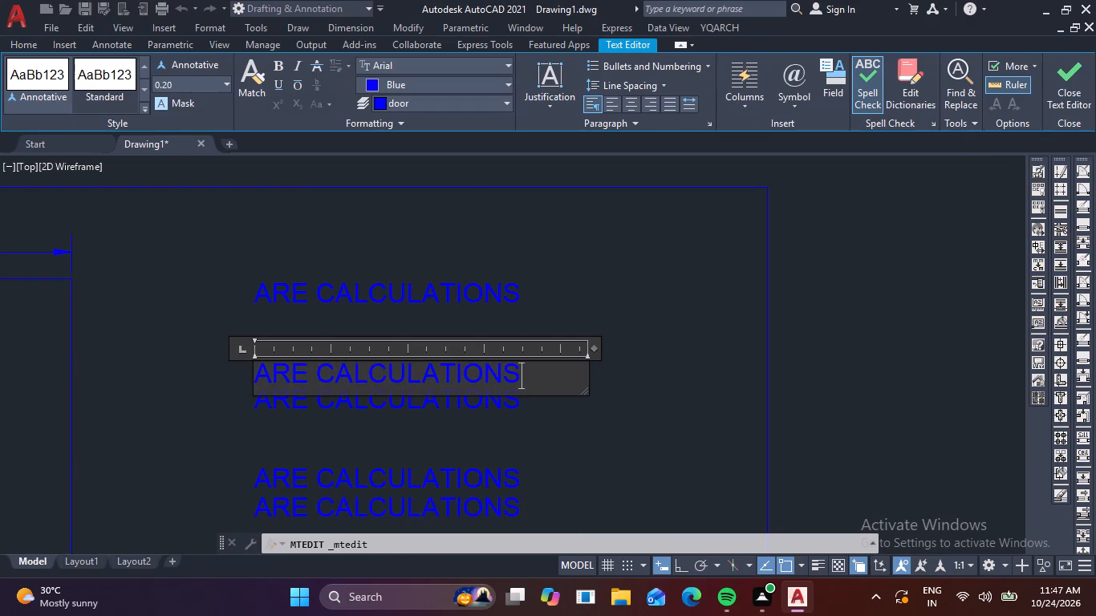
key(BackSpace)
key(BackSpace)
key(BackSpace)
key(BackSpace)
key(BackSpace)
key(BackSpace)
key(BackSpace)
key(BackSpace)
key(BackSpace)
key(BackSpace)
key(BackSpace)
key(BackSpace)
key(BackSpace)
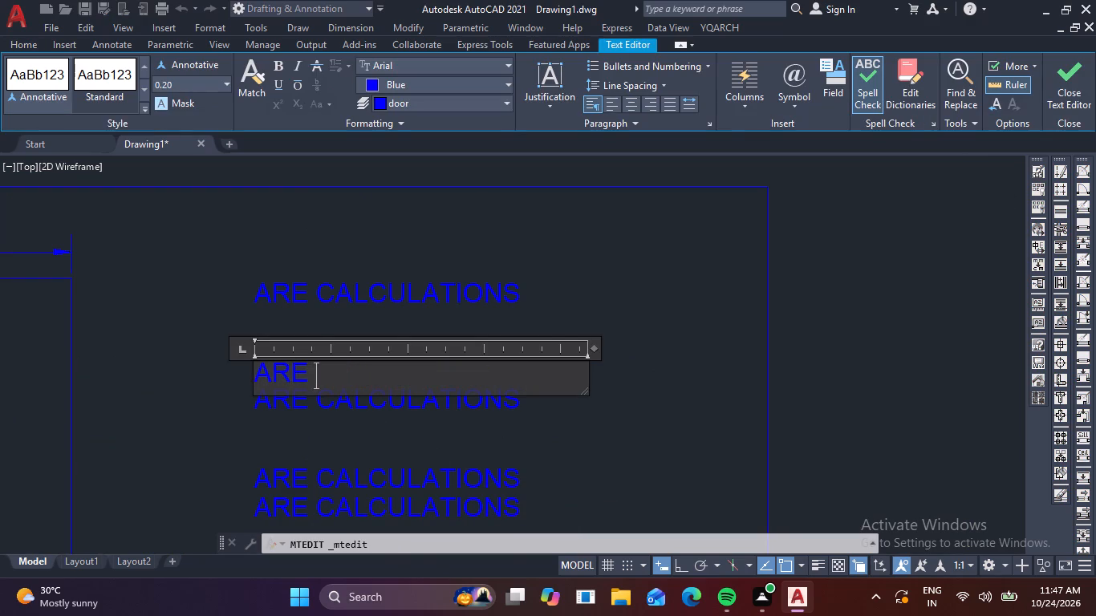
key(BackSpace)
key(BackSpace)
key(BackSpace)
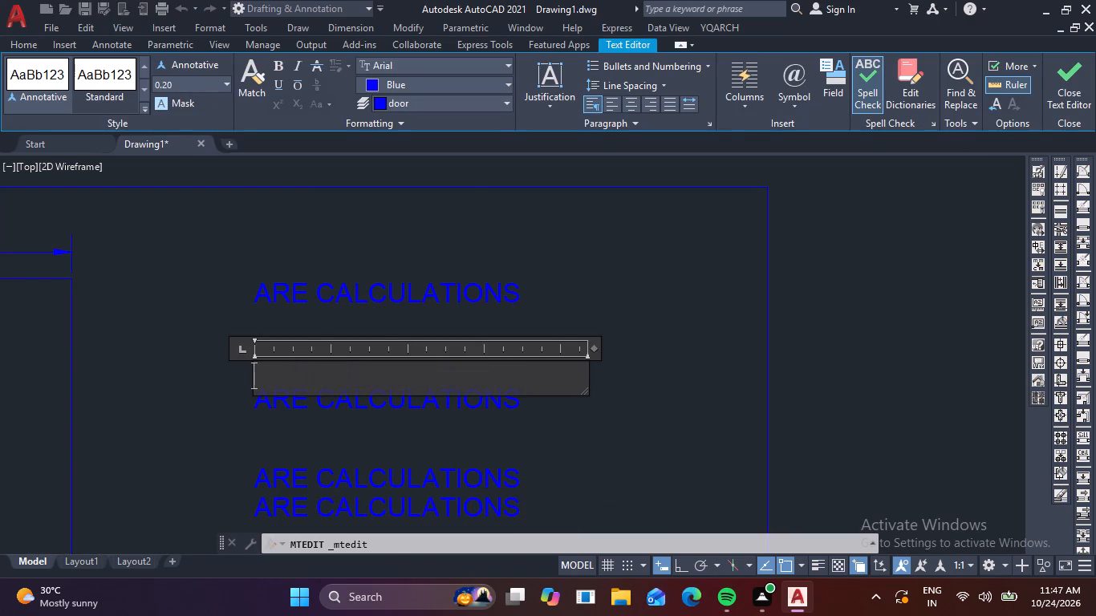
key(b)
text(LOCK)
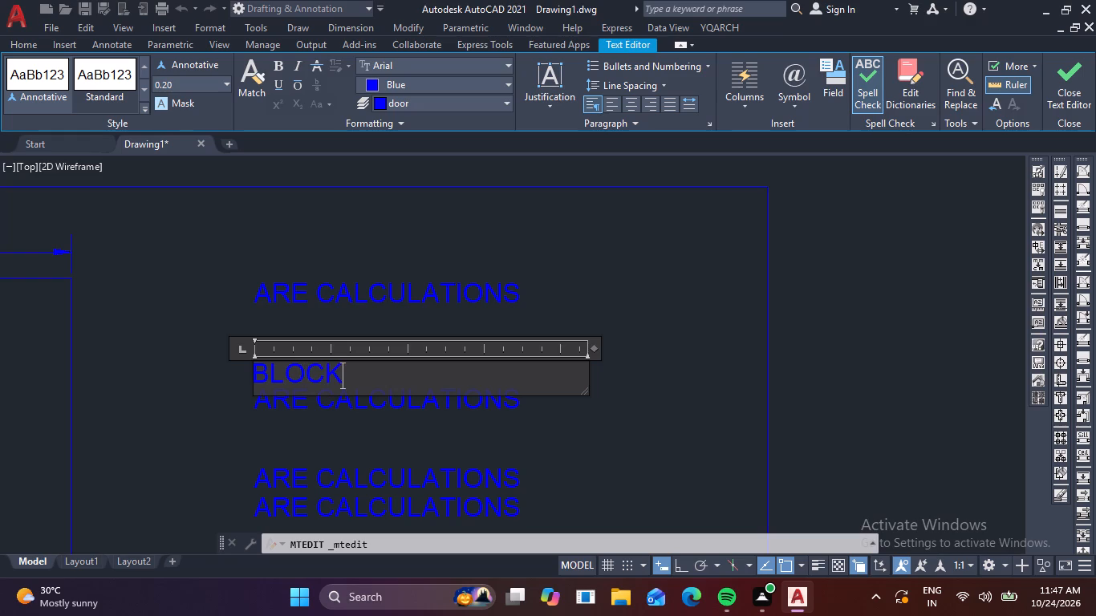
key(space)
text(A)
key(BackSpace)
text('A)
key(apostrophe)
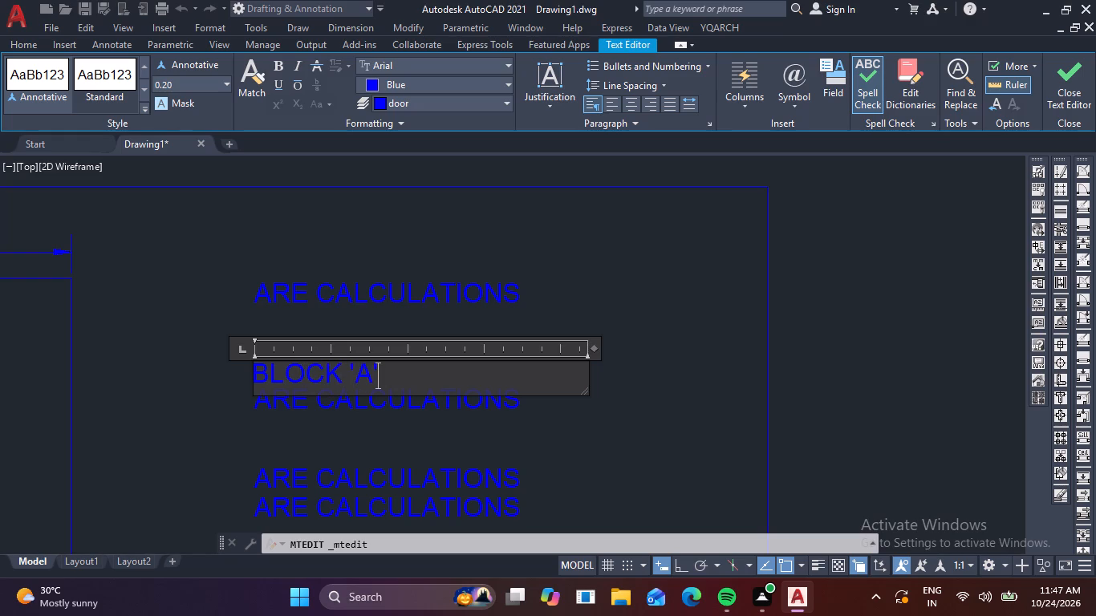
key(space)
key(equal)
key(space)
text(4.)
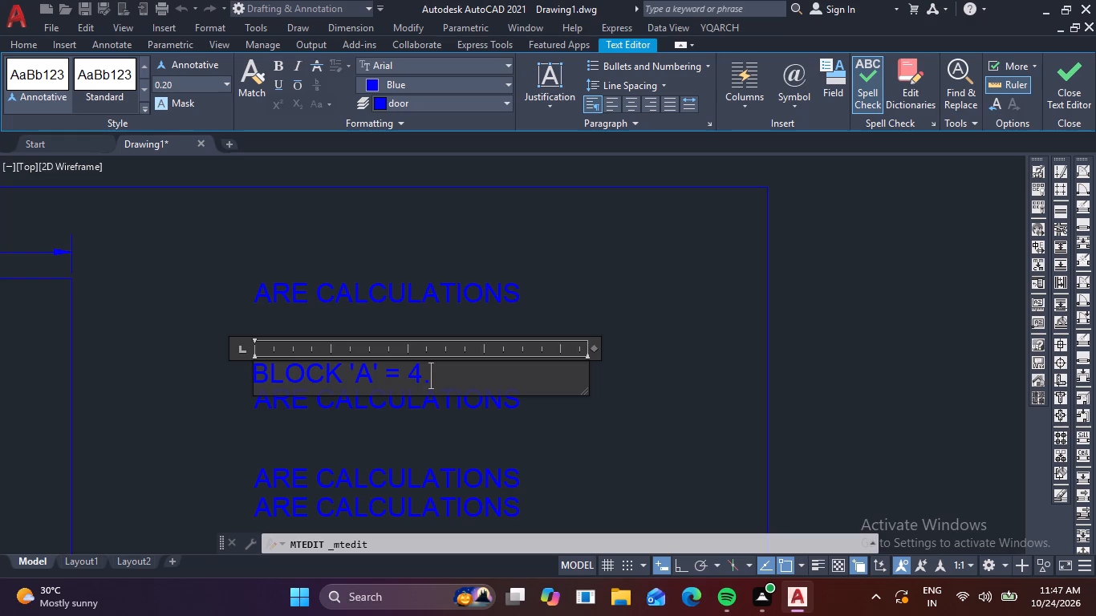
text(24)
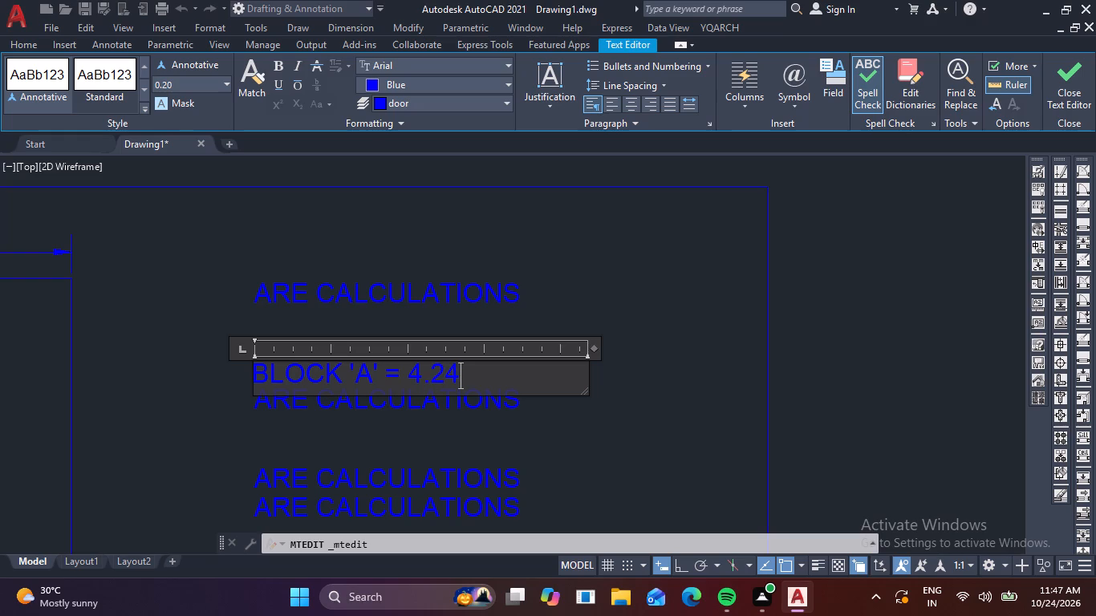
key(space)
text(X)
key(space)
key(6)
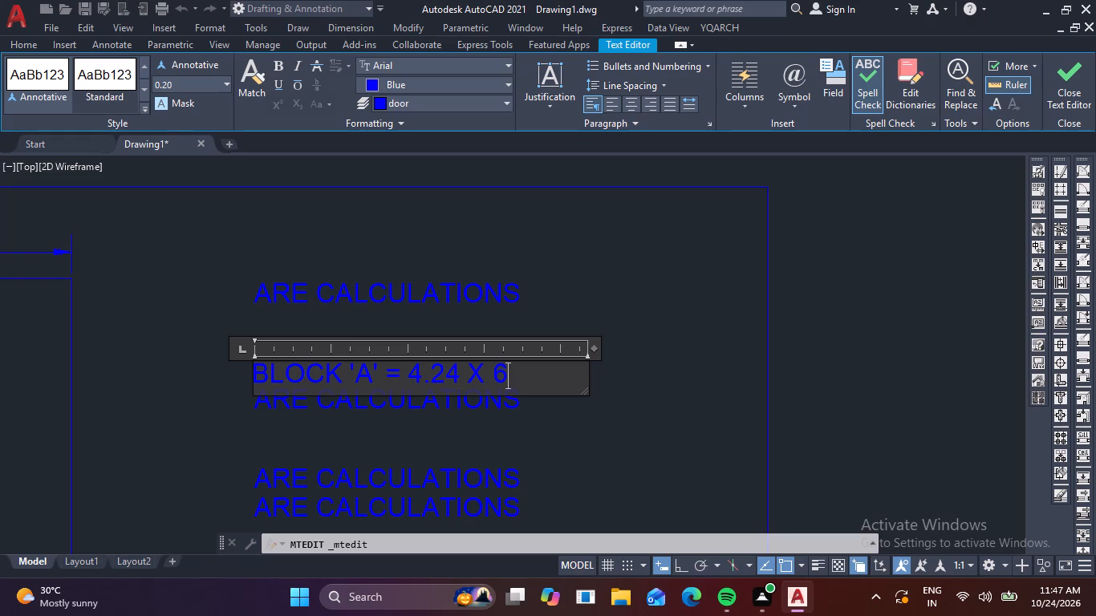
key(period)
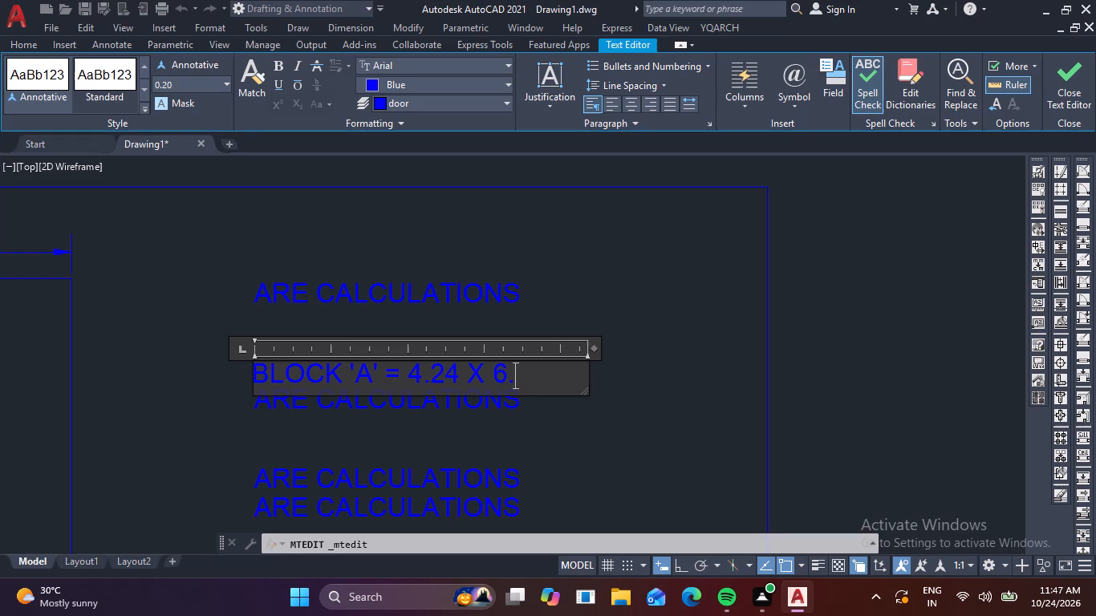
text(77)
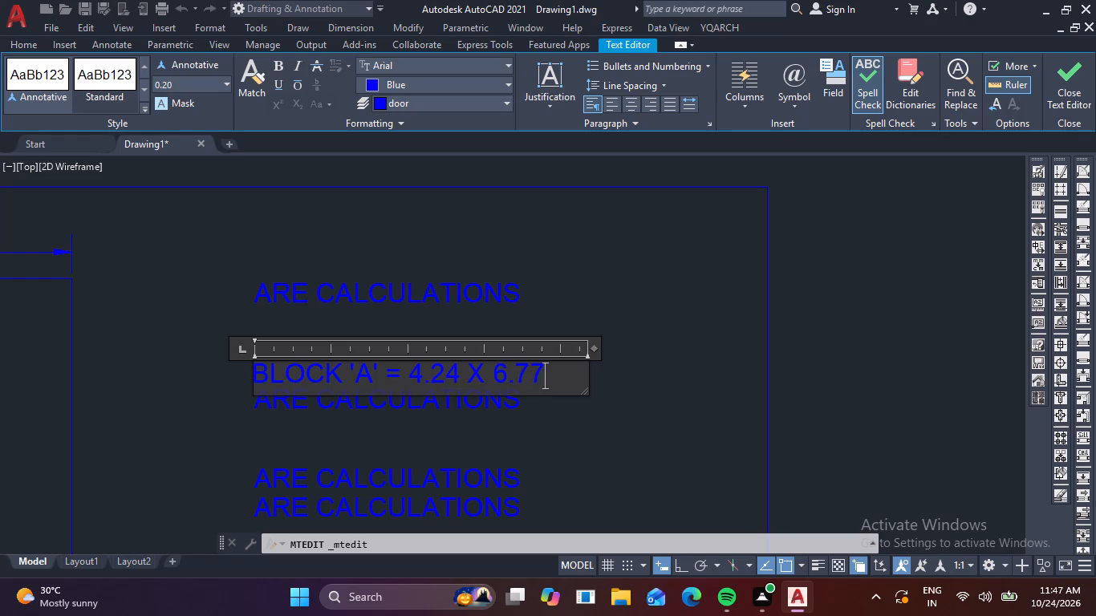
Complete the BLOCK 'A' line with the result = 28.71, spaced on both sides of the equals sign.
key(equal)
key(Left)
key(space)
key(Right)
key(space)
key(2)
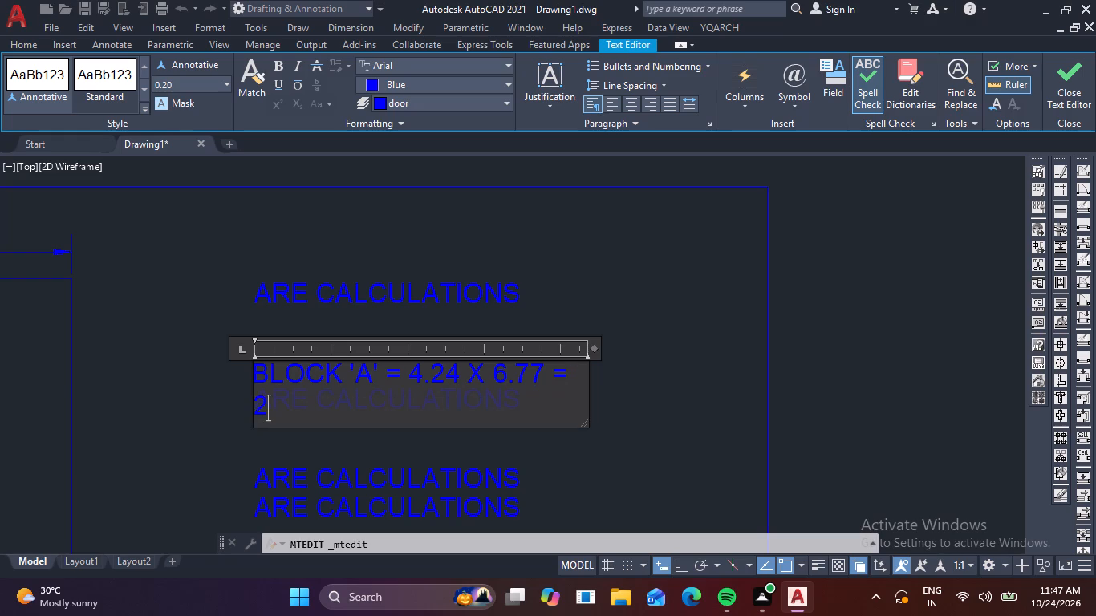
key(8)
key(period)
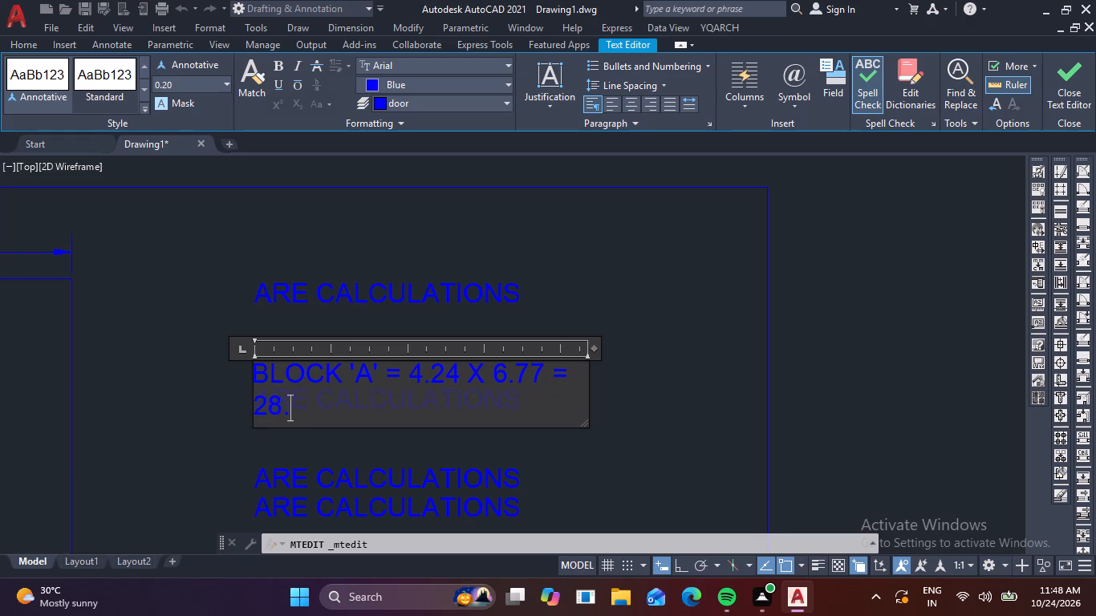
text(72)
key(BackSpace)
key(1)
Widen the BLOCK 'A' text frame until the calculation fits on one line, and finish editing it.
drag(593, 348, 655, 342)
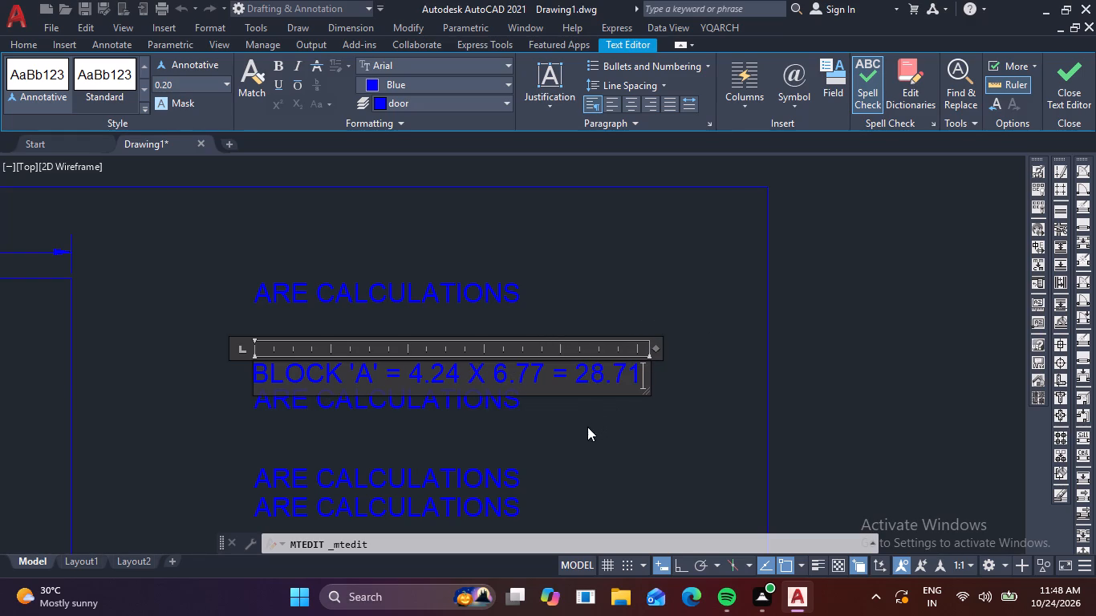
click(509, 455)
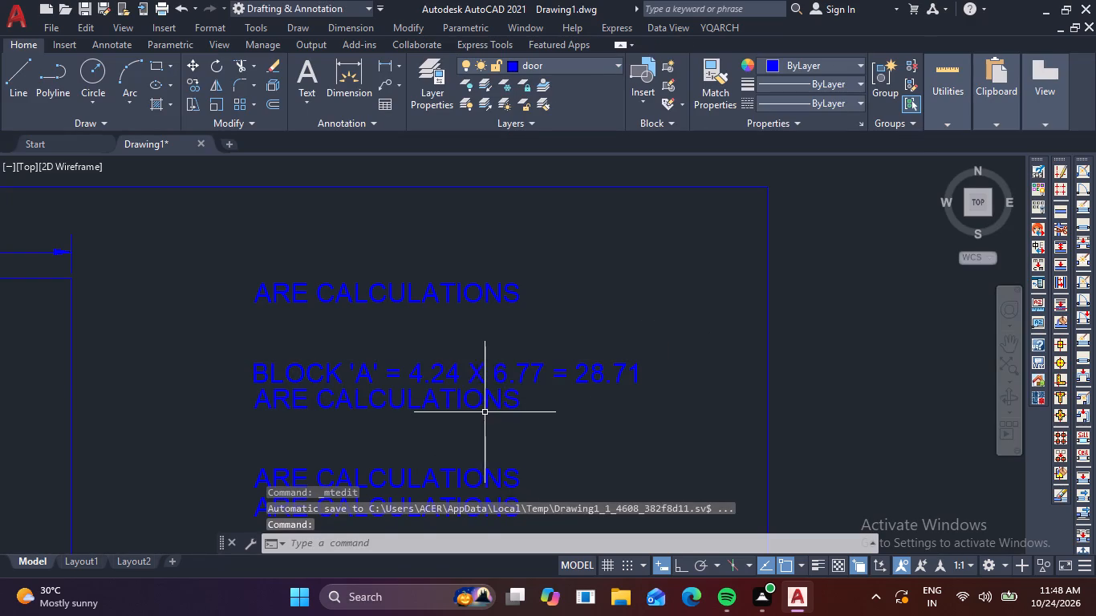
Replace the text of the heading copy directly below the BLOCK 'A' line with BLOCK 'B' = 4.86 X 5.71.
scroll(484, 412, up, 1)
double_click(483, 403)
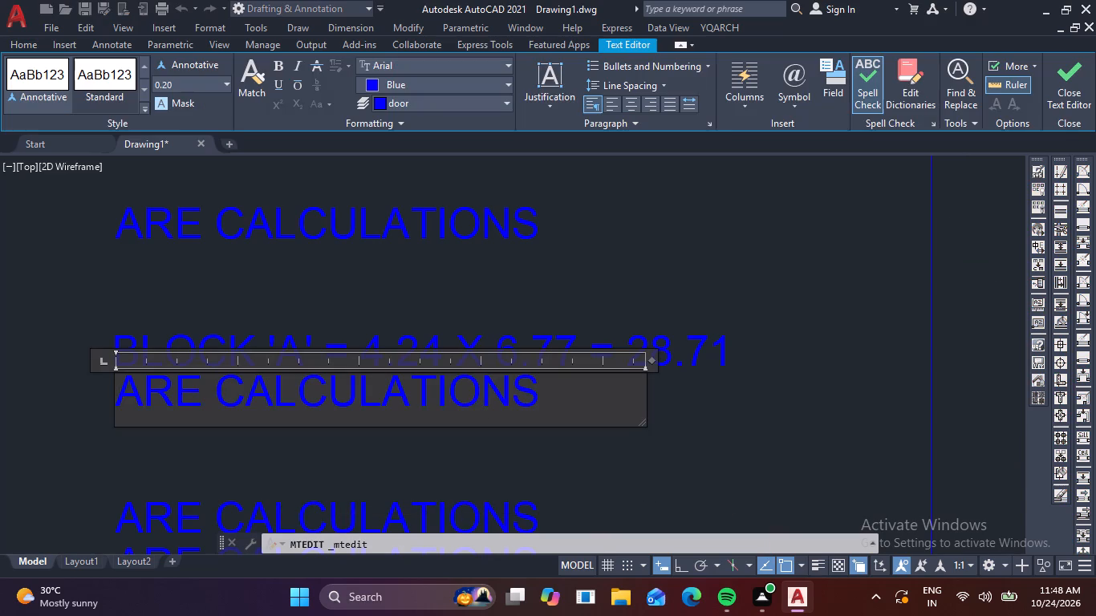
click(574, 398)
key(BackSpace)
key(BackSpace)
key(BackSpace)
key(BackSpace)
key(BackSpace)
key(BackSpace)
key(BackSpace)
key(BackSpace)
key(BackSpace)
key(BackSpace)
key(BackSpace)
key(BackSpace)
key(BackSpace)
key(BackSpace)
key(BackSpace)
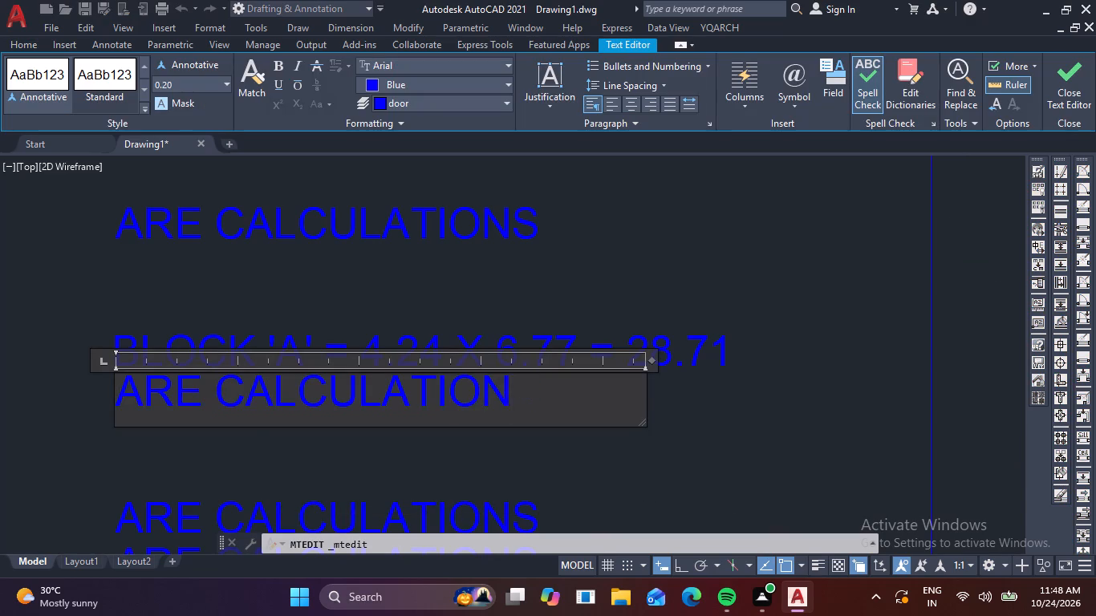
key(BackSpace)
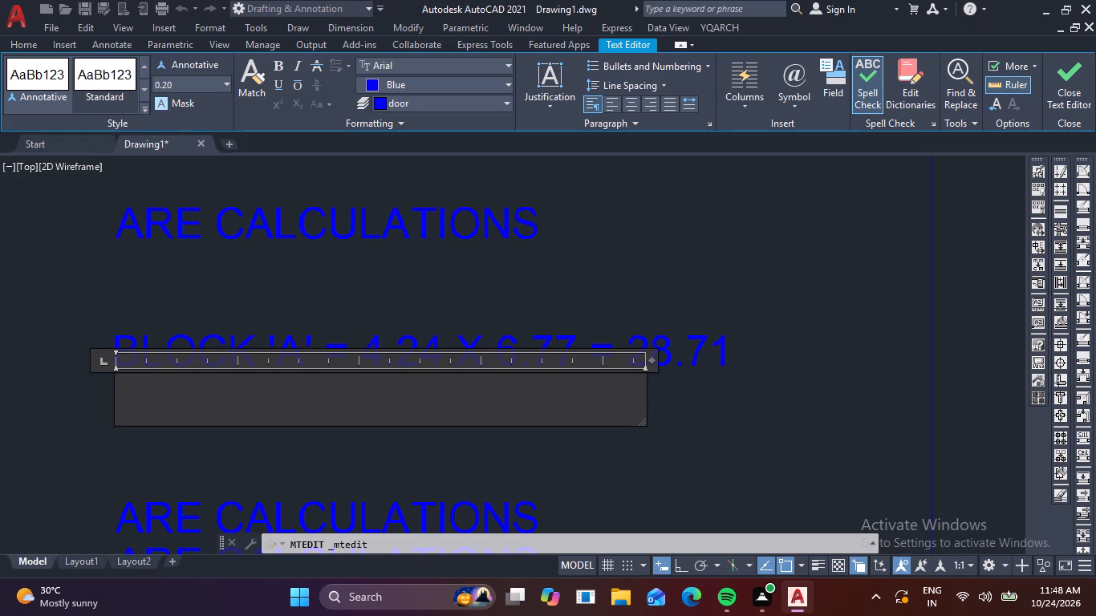
text(BLOCK)
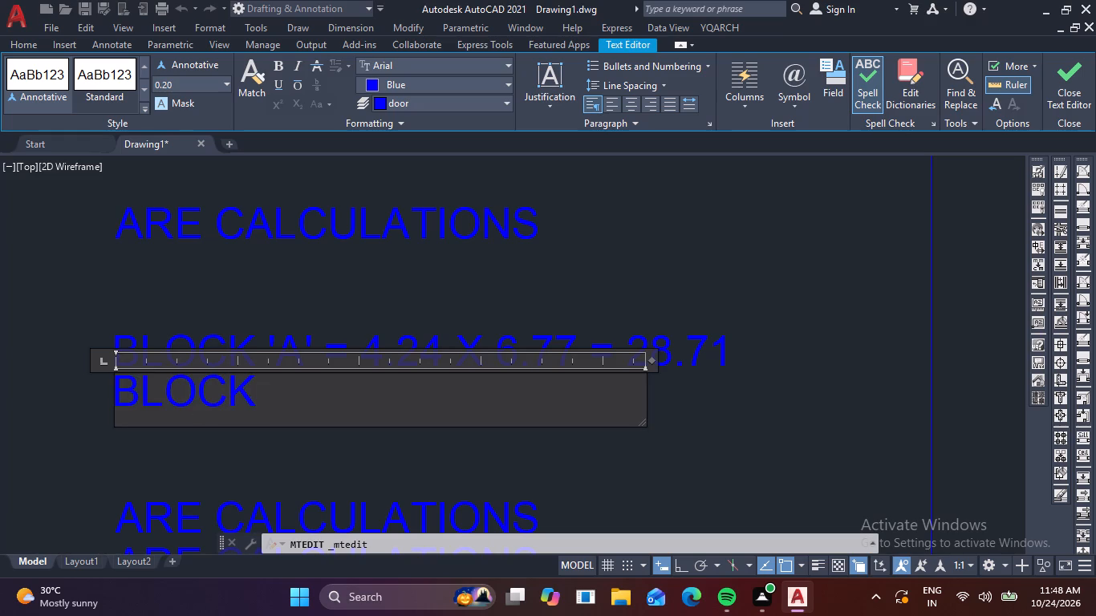
key(space)
text('B')
key(space)
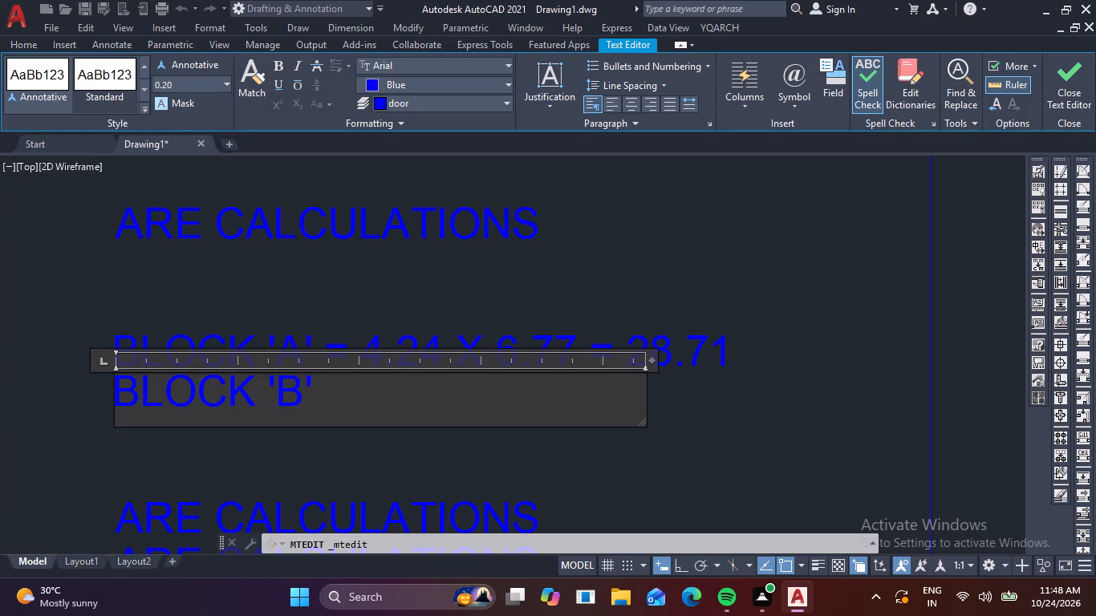
text(=)
key(space)
text(4.)
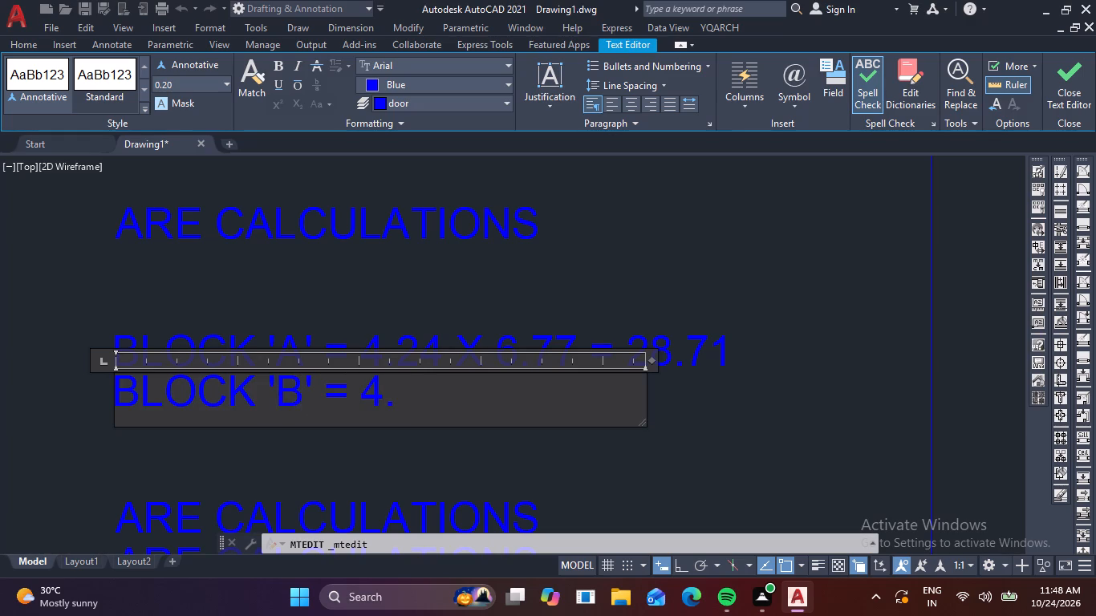
key(8)
key(6)
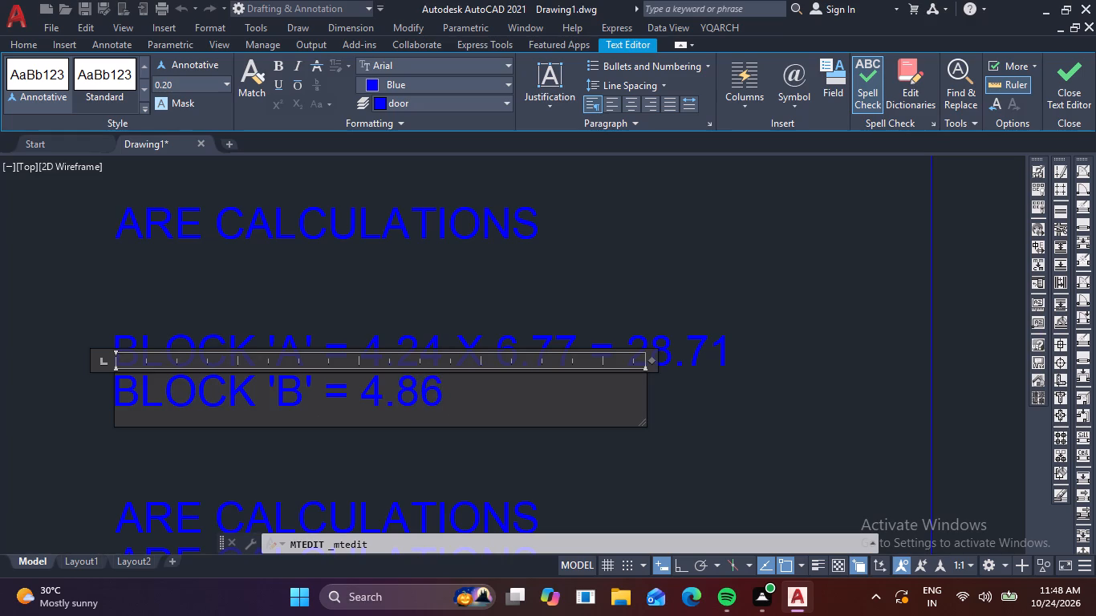
key(space)
text(X)
key(space)
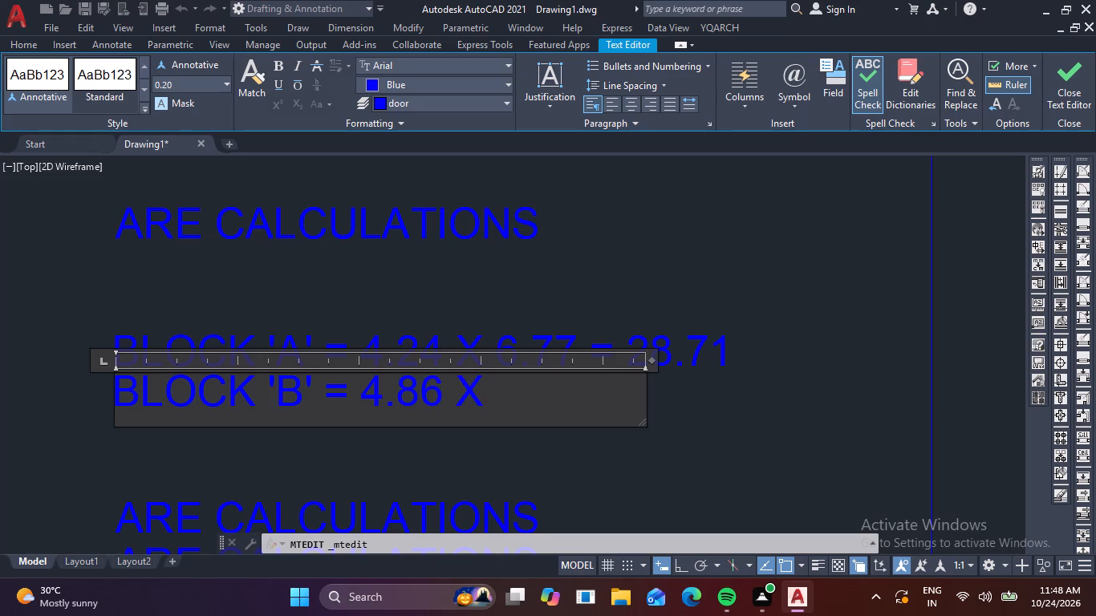
key(5)
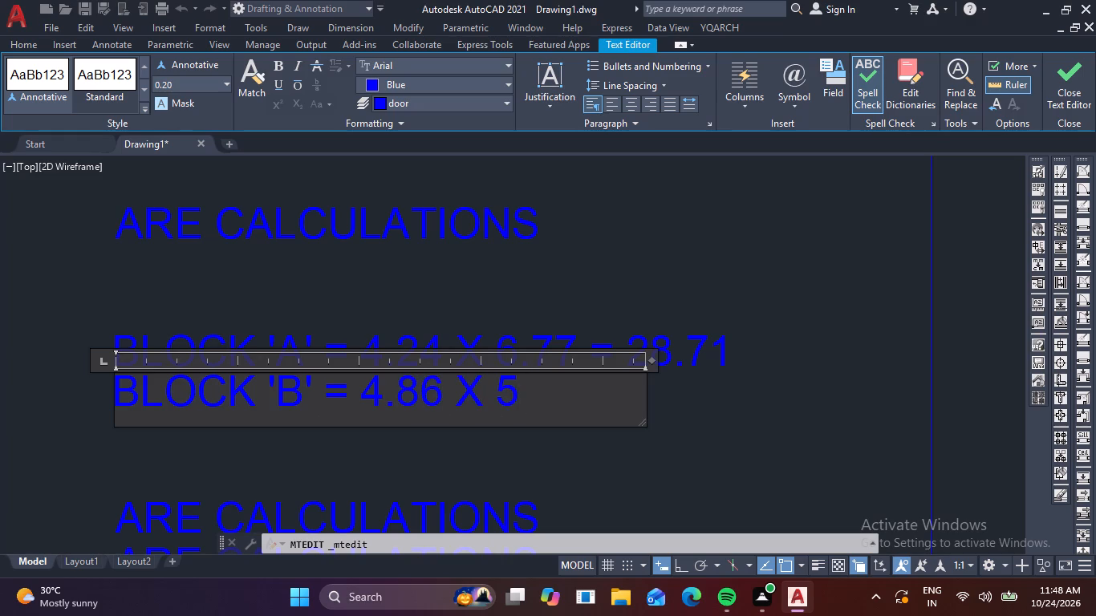
key(1)
key(BackSpace)
key(period)
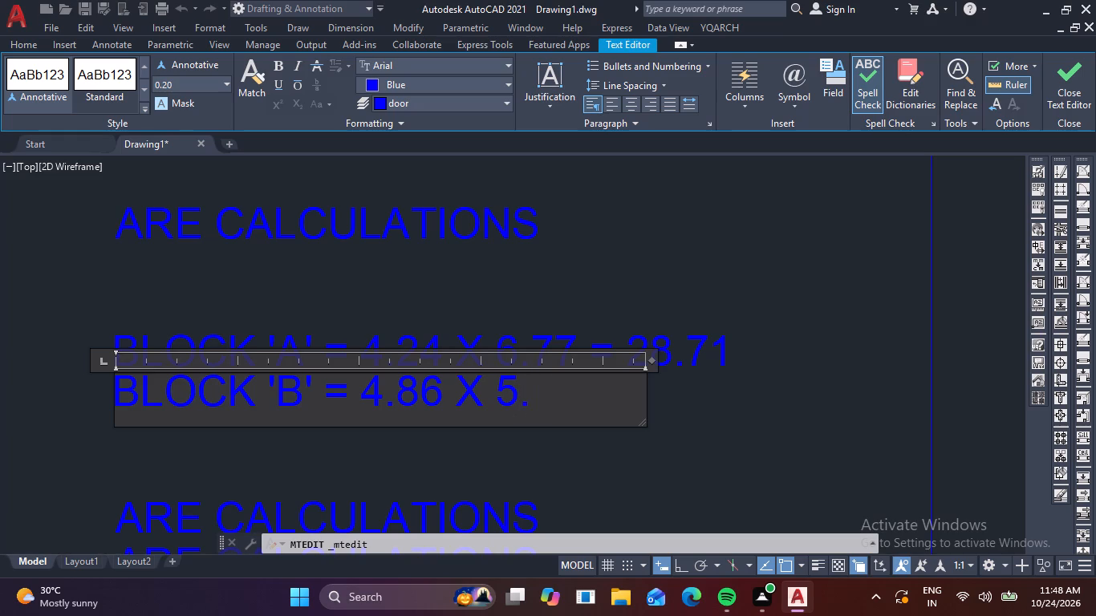
key(7)
key(BackSpace)
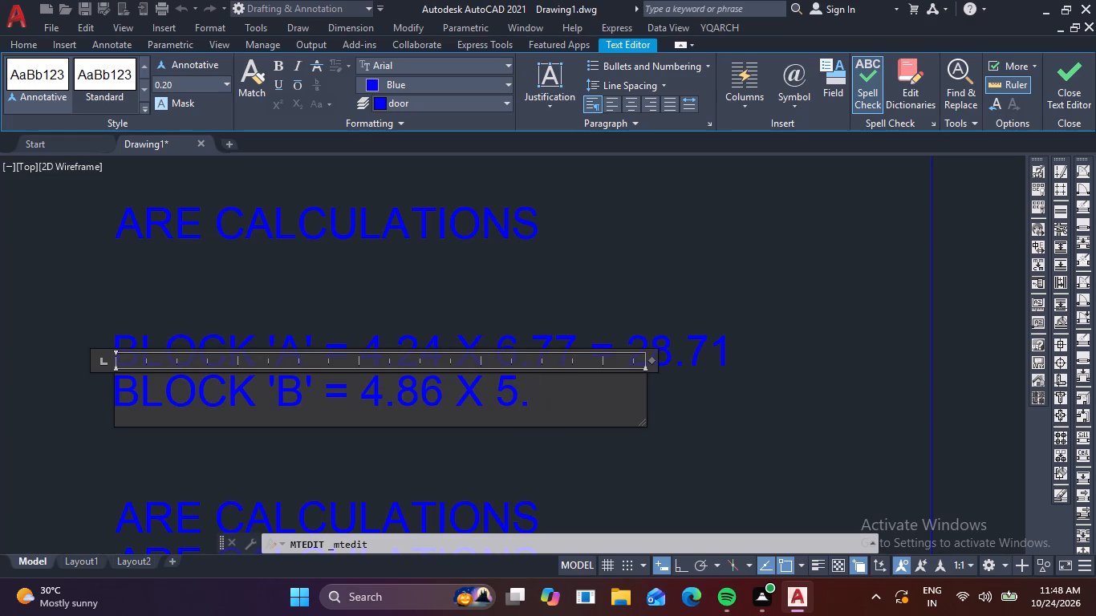
text(71)
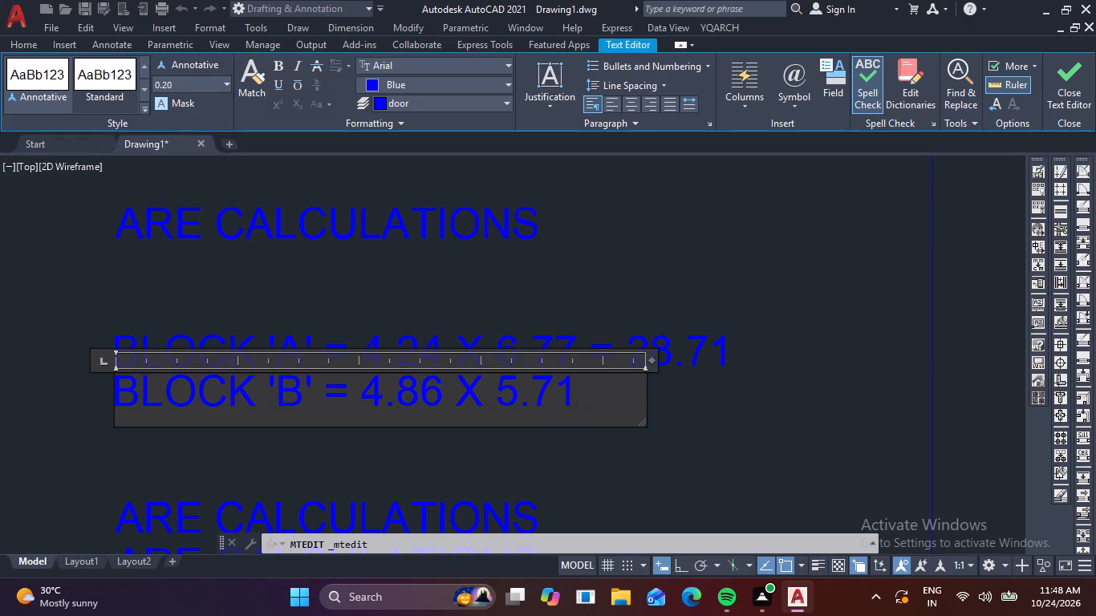
Complete the BLOCK 'B' line with the result = 27.75, spaced on both sides of the equals sign.
key(space)
text(=)
key(space)
text(27)
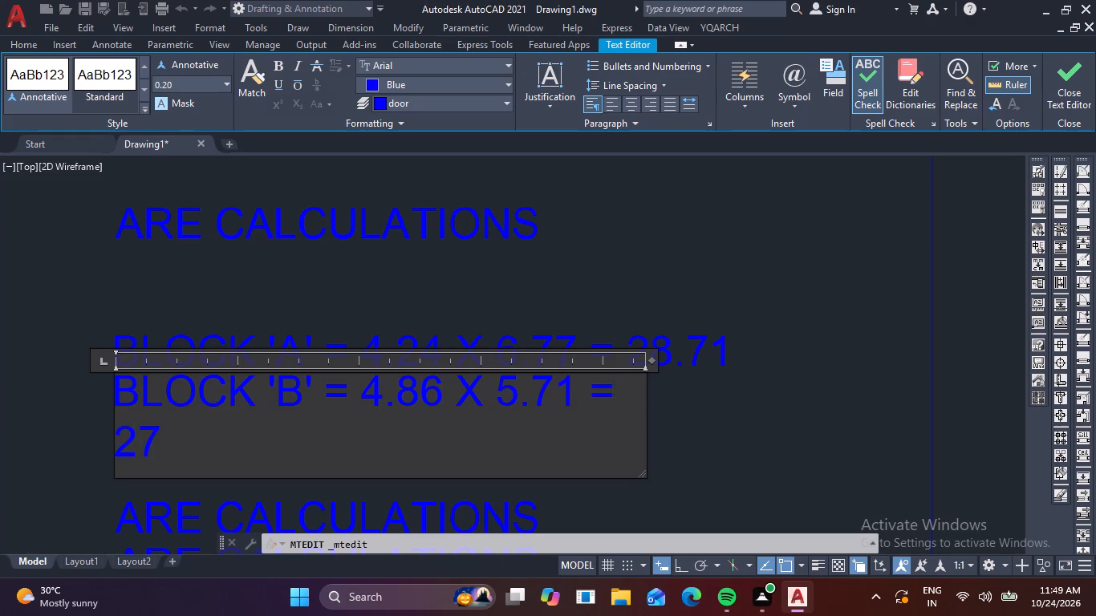
key(period)
text(75)
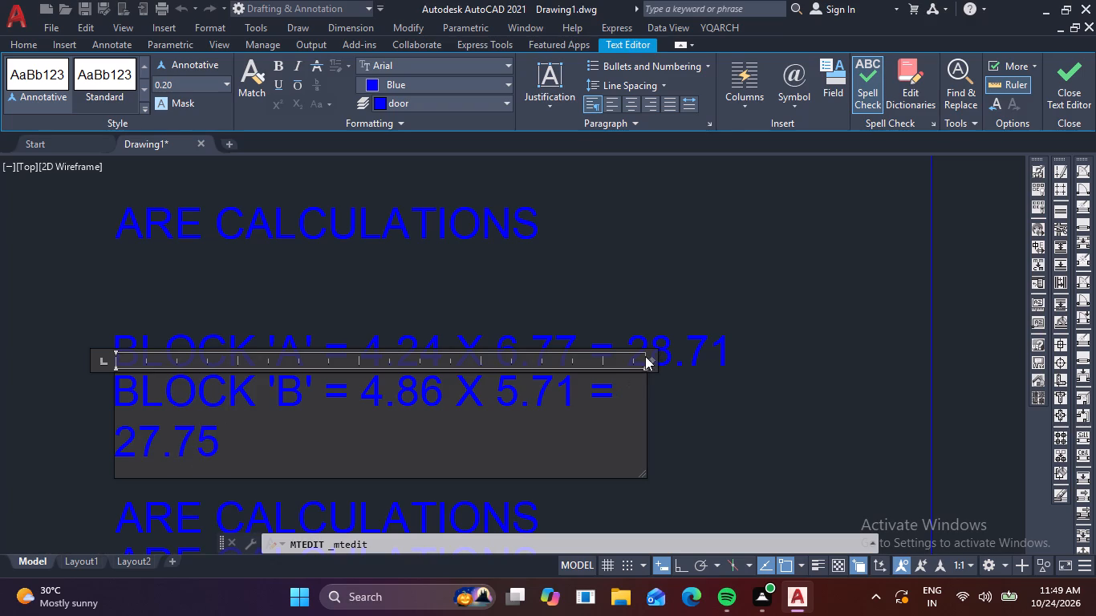
Widen the BLOCK 'B' text frame until the calculation fits on one line, and finish editing it.
drag(651, 361, 789, 337)
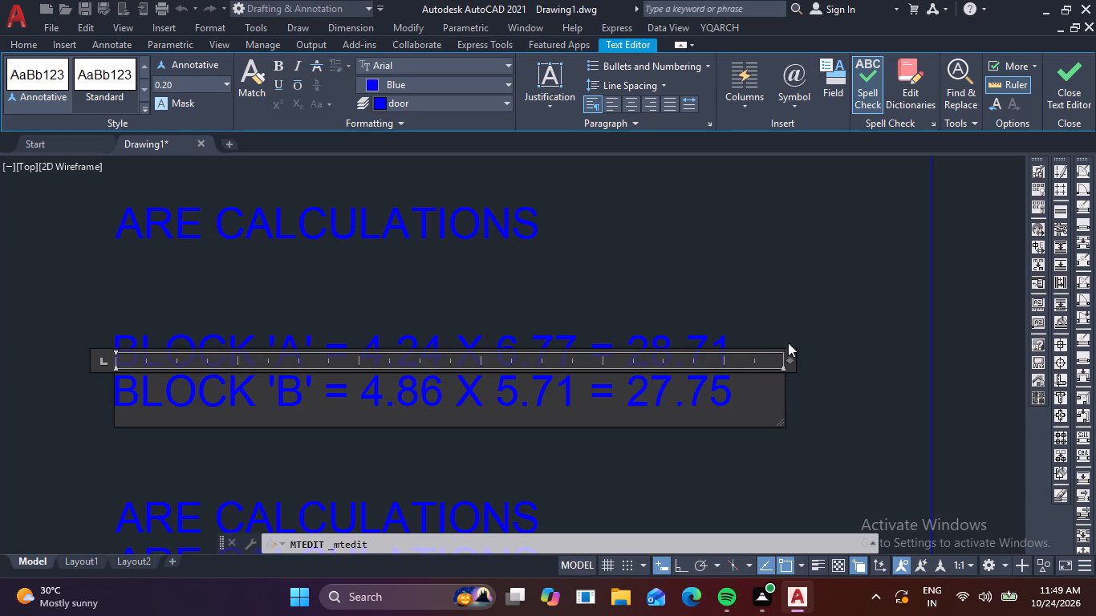
click(530, 469)
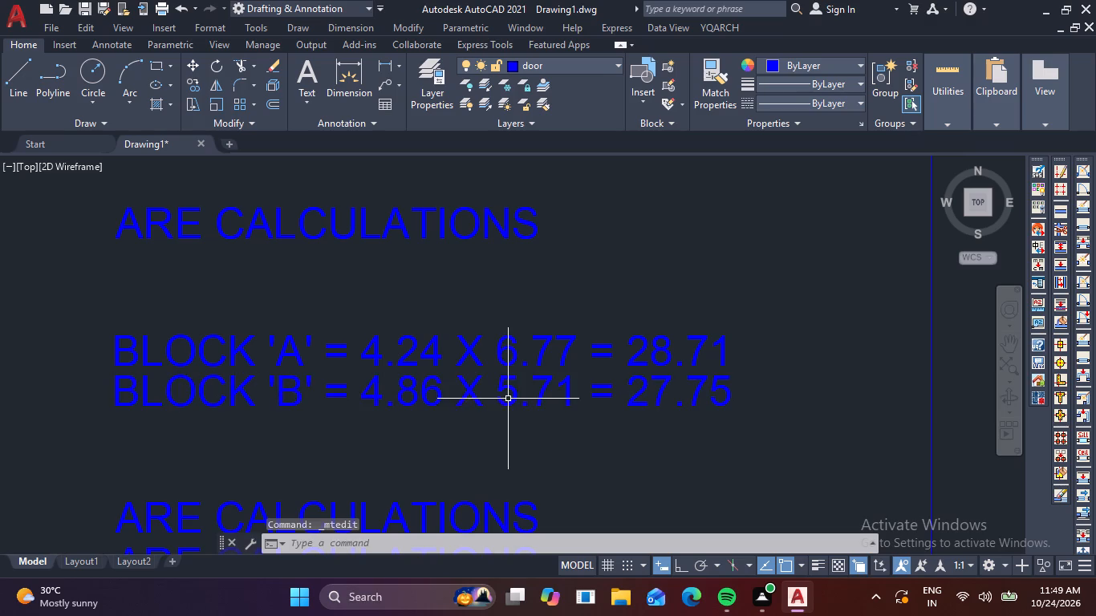
Copy the BLOCK 'B' line once to just below itself, indented to the right, about 1.40 units away at 349°.
click(508, 398)
click(432, 405)
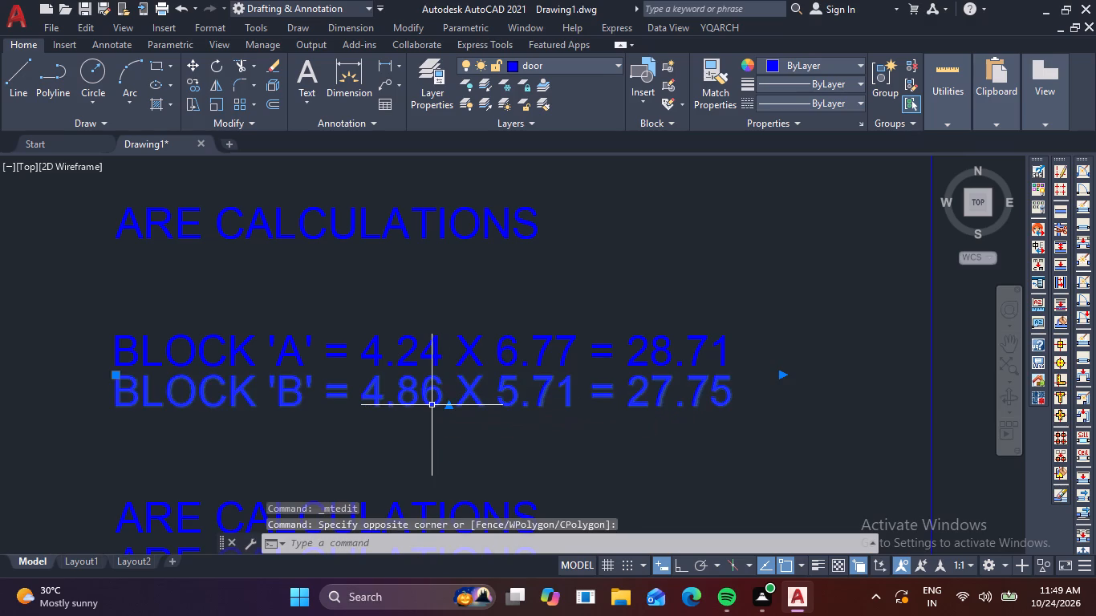
text(CO)
key(space)
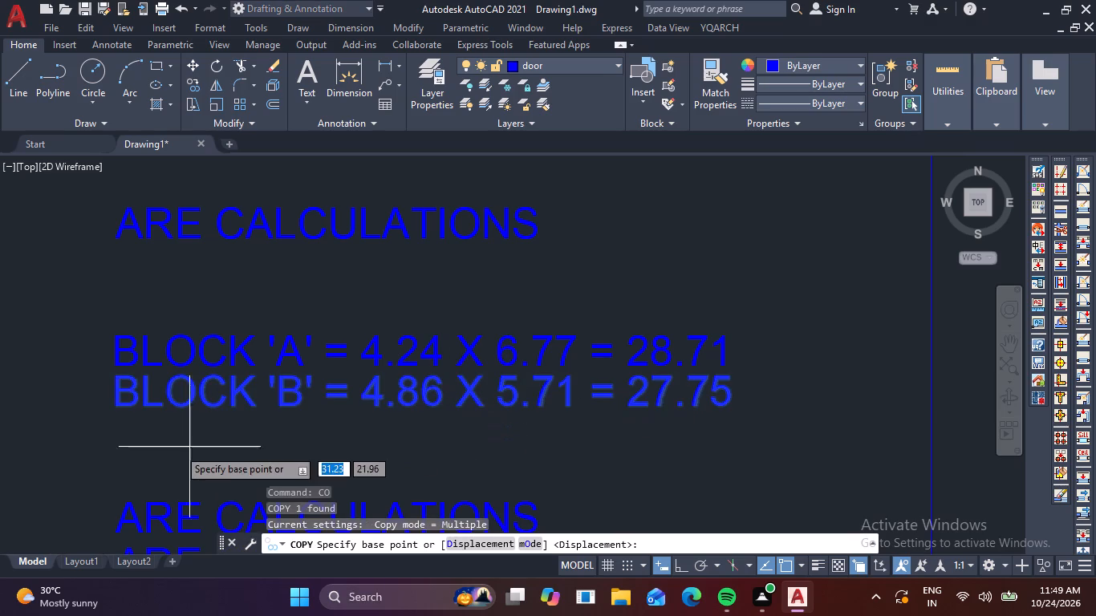
click(115, 406)
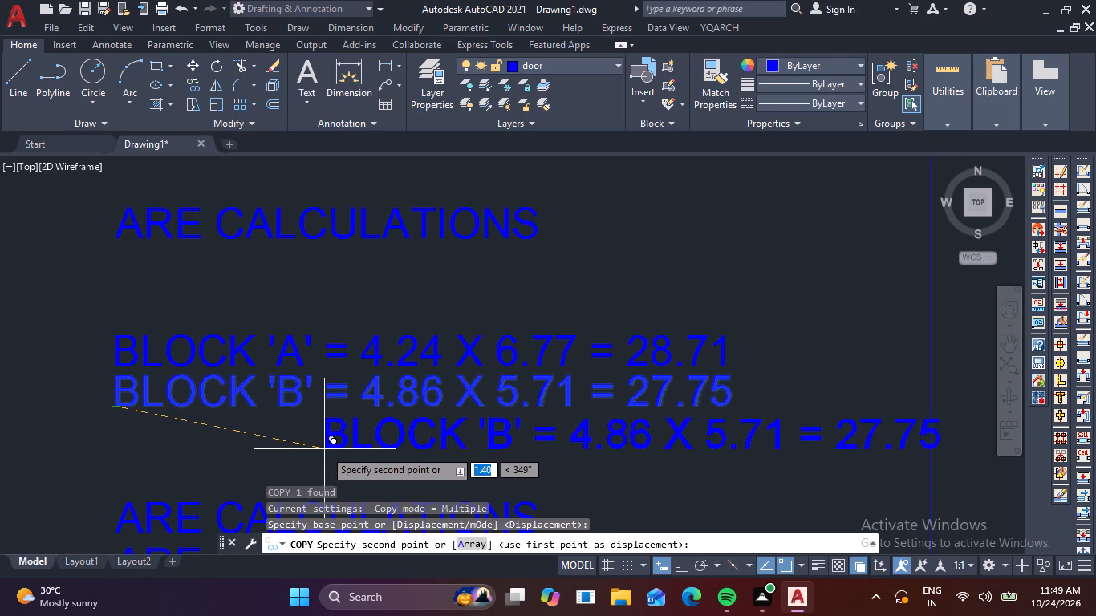
click(324, 449)
key(Escape)
Replace the text of the indented copy below the BLOCK 'B' line with TOTAL AREA = 56.46 SQM and finish editing it.
double_click(333, 448)
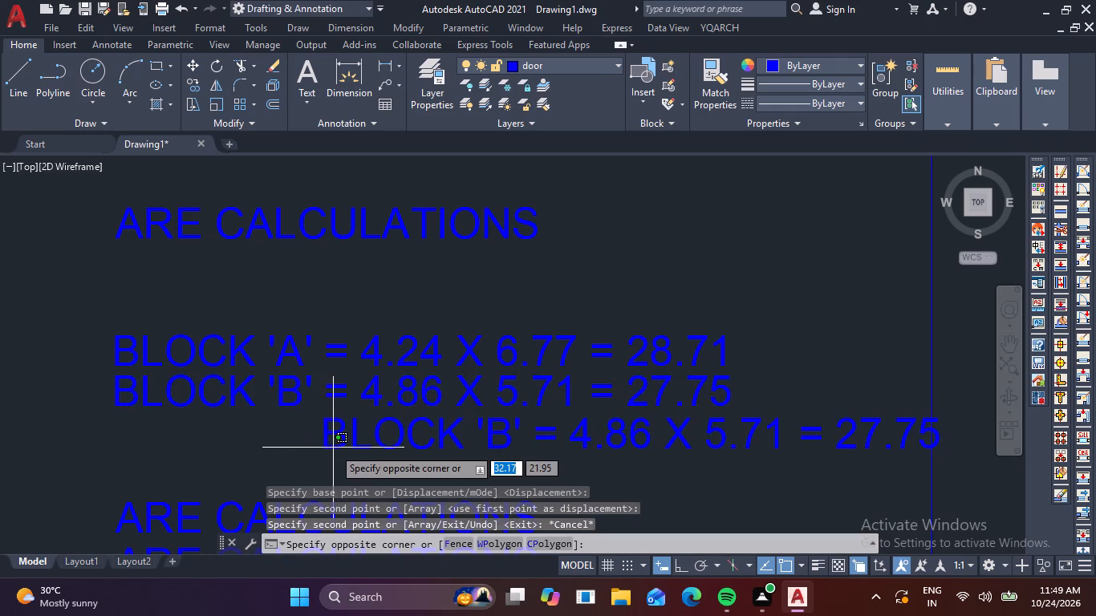
click(346, 441)
double_click(346, 439)
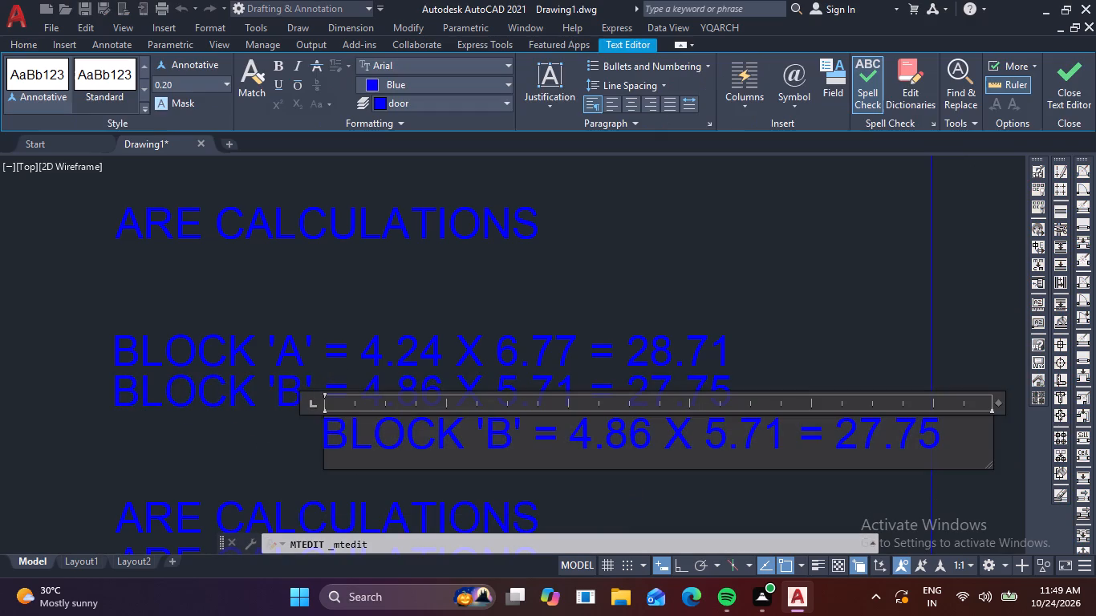
click(956, 444)
key(BackSpace)
key(BackSpace)
key(BackSpace)
key(BackSpace)
key(BackSpace)
key(BackSpace)
key(BackSpace)
key(BackSpace)
key(BackSpace)
key(BackSpace)
key(BackSpace)
key(BackSpace)
key(BackSpace)
key(BackSpace)
key(BackSpace)
key(BackSpace)
key(BackSpace)
key(BackSpace)
key(BackSpace)
key(BackSpace)
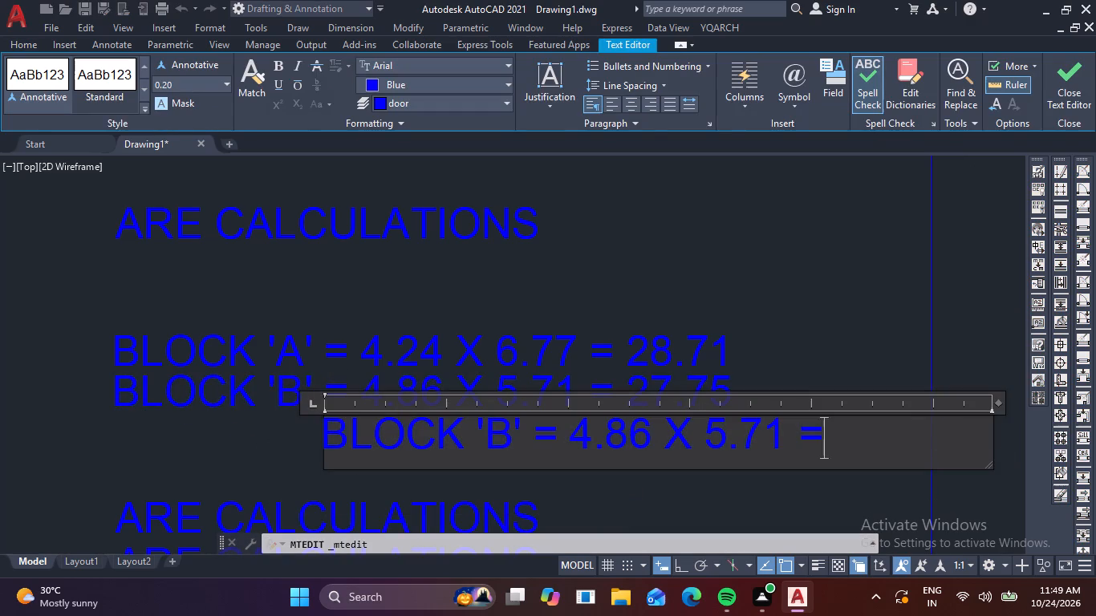
key(BackSpace)
key(BackSpace)
key(BackSpace)
key(BackSpace)
key(BackSpace)
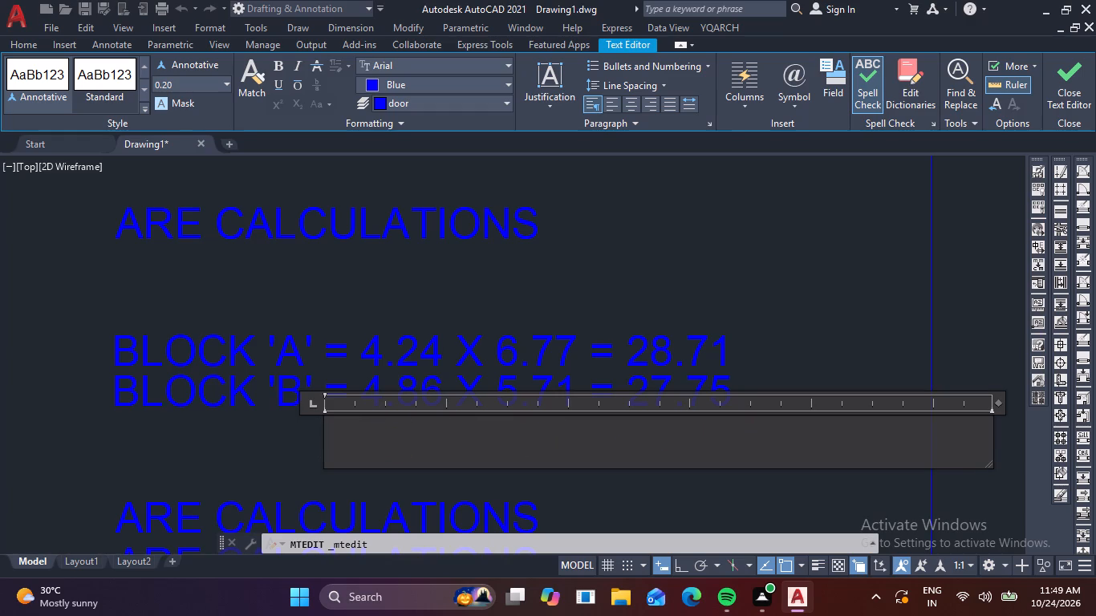
key(BackSpace)
key(BackSpace)
text(TO)
text(TAL)
key(space)
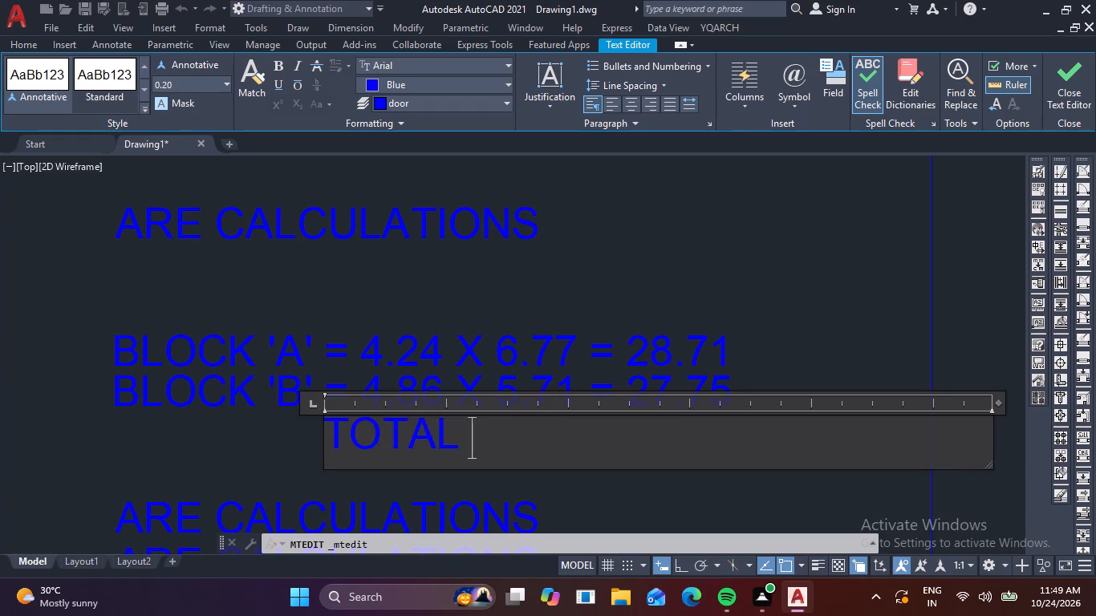
text(AREA)
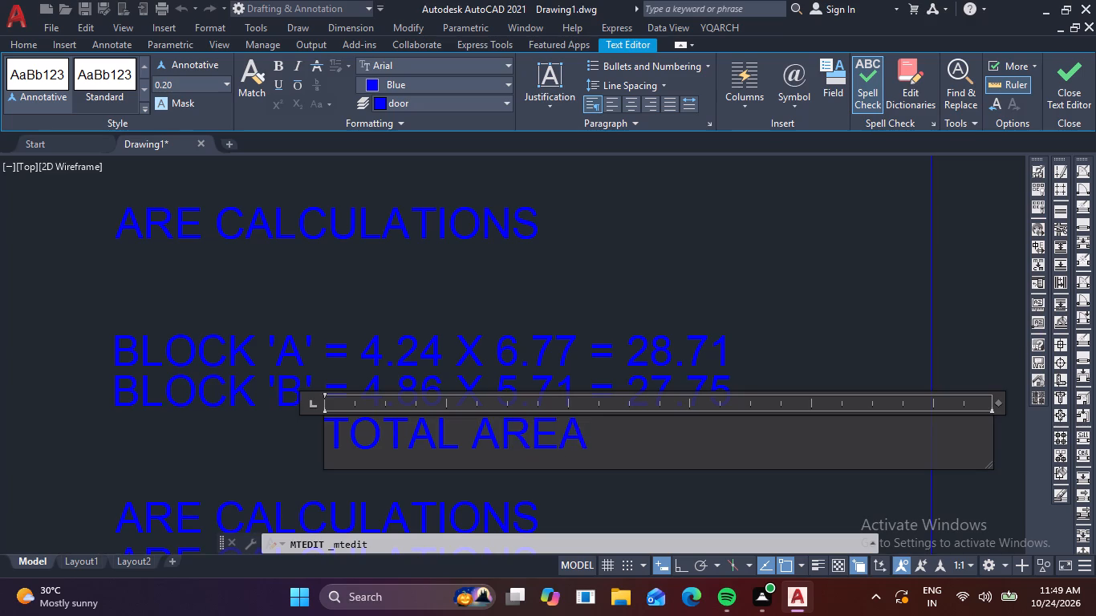
key(space)
text(=)
key(space)
text(56)
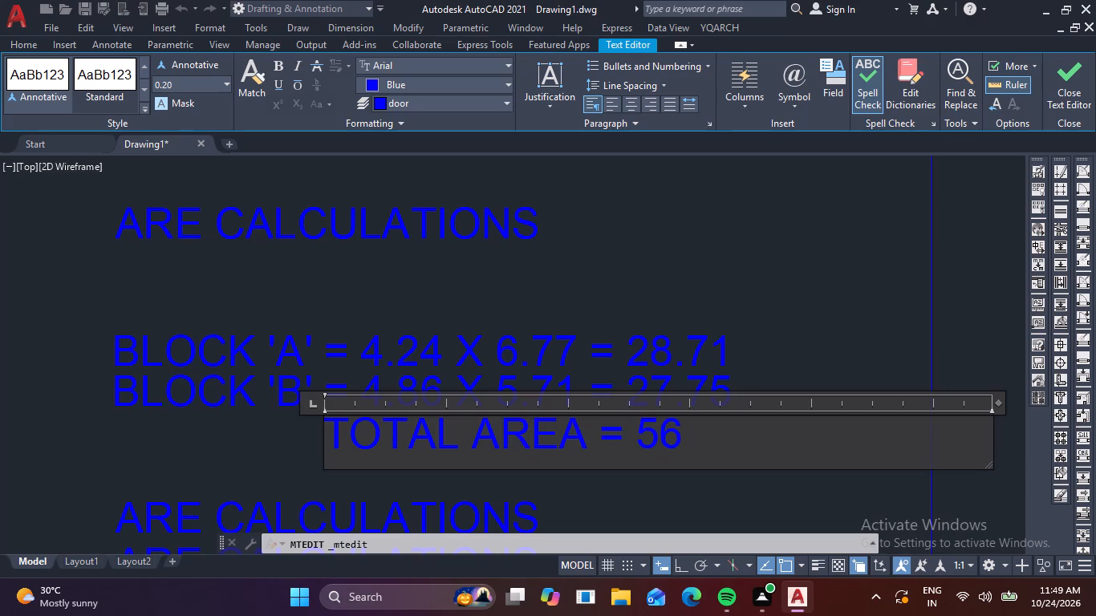
key(period)
text(46)
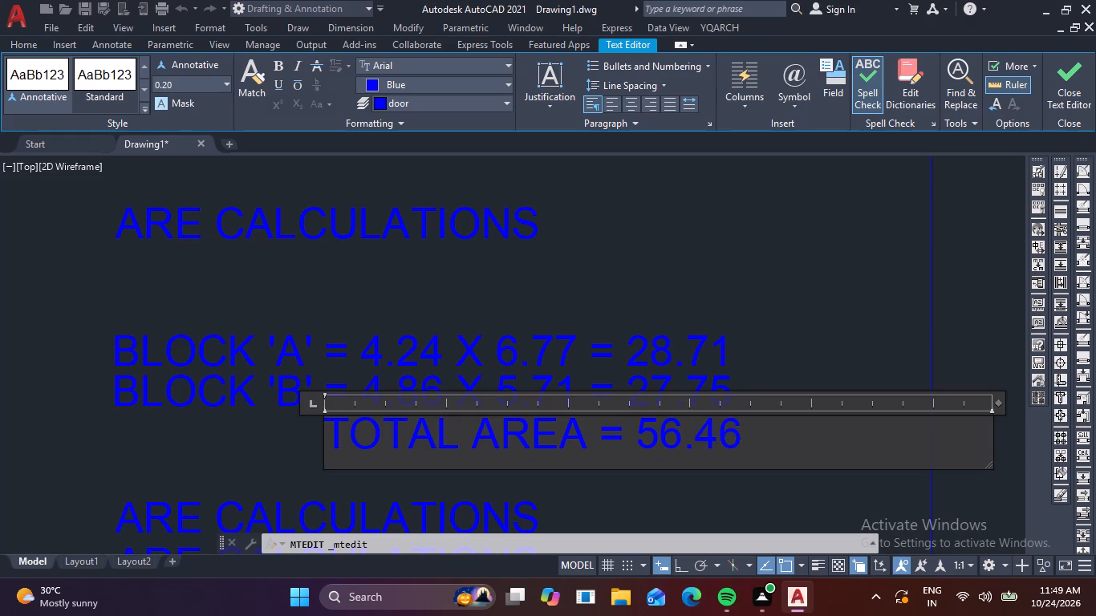
key(space)
text(SQ)
key(m)
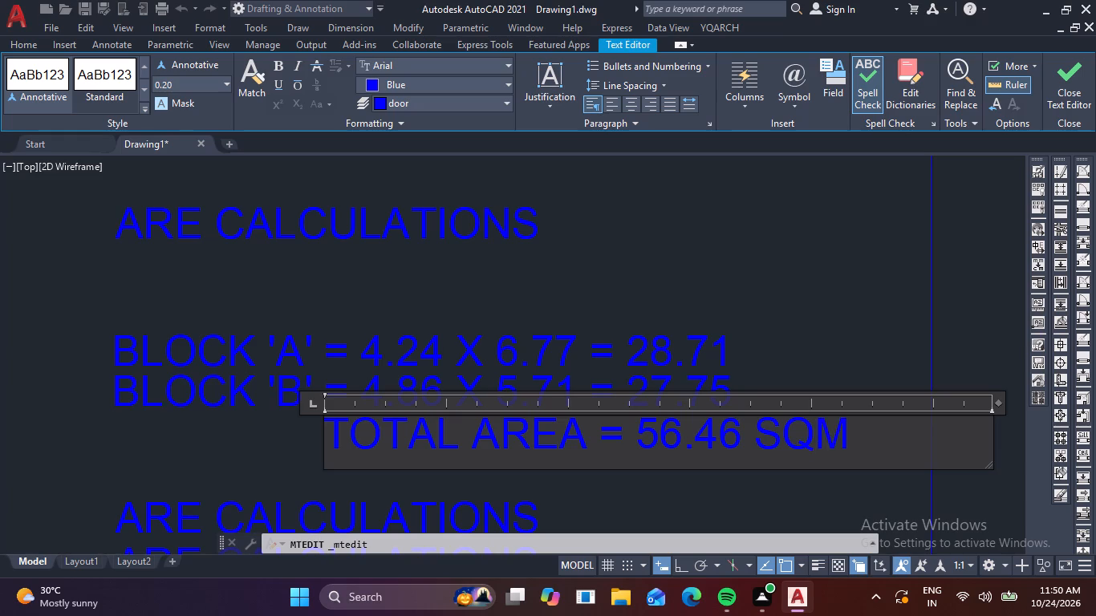
click(912, 347)
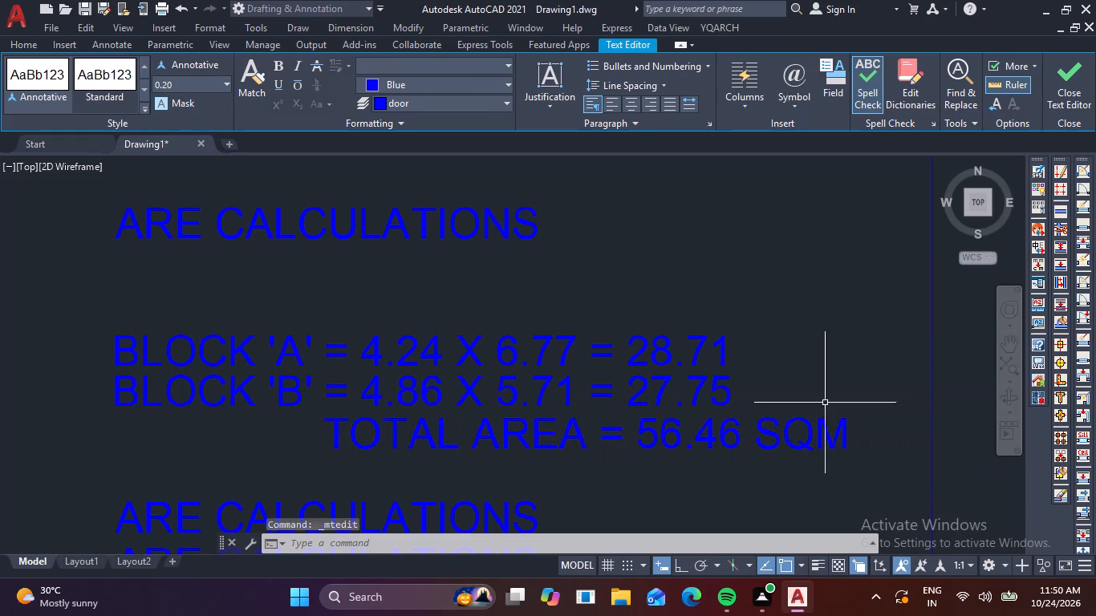
Replace the text of the first ARE CALCULATIONS copy below the TOTAL AREA line with GROUND FLOOR = 56.46 and finish editing it.
middle_drag(761, 478, 691, 265)
middle_drag(458, 311, 508, 310)
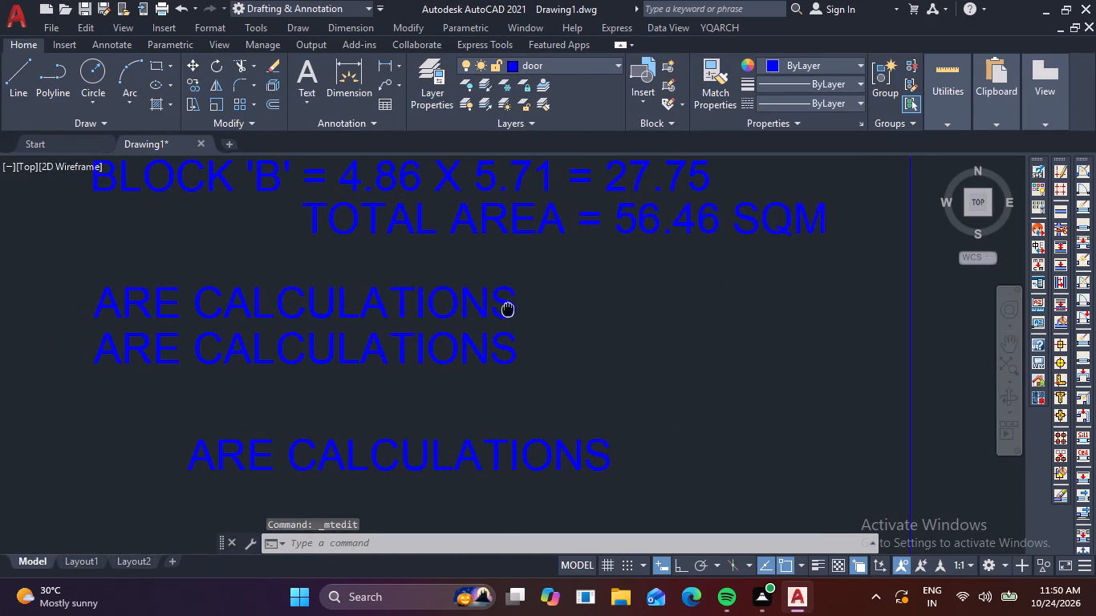
middle_drag(508, 310, 518, 310)
double_click(520, 304)
click(546, 303)
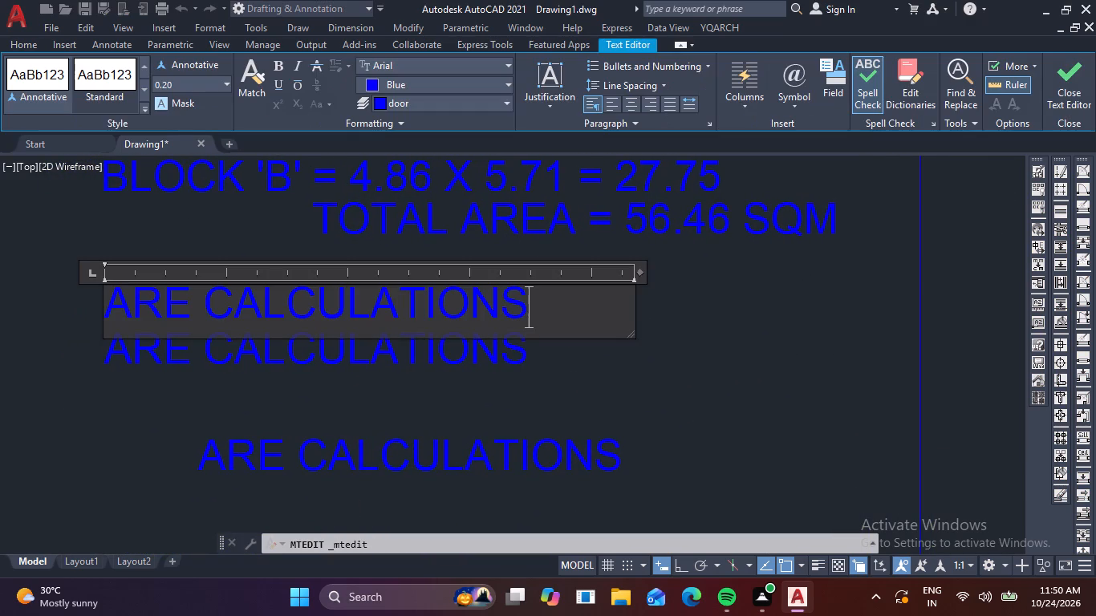
key(BackSpace)
key(BackSpace)
key(BackSpace)
key(BackSpace)
key(BackSpace)
key(BackSpace)
key(BackSpace)
key(BackSpace)
key(BackSpace)
key(BackSpace)
key(BackSpace)
key(BackSpace)
key(BackSpace)
key(BackSpace)
key(BackSpace)
key(BackSpace)
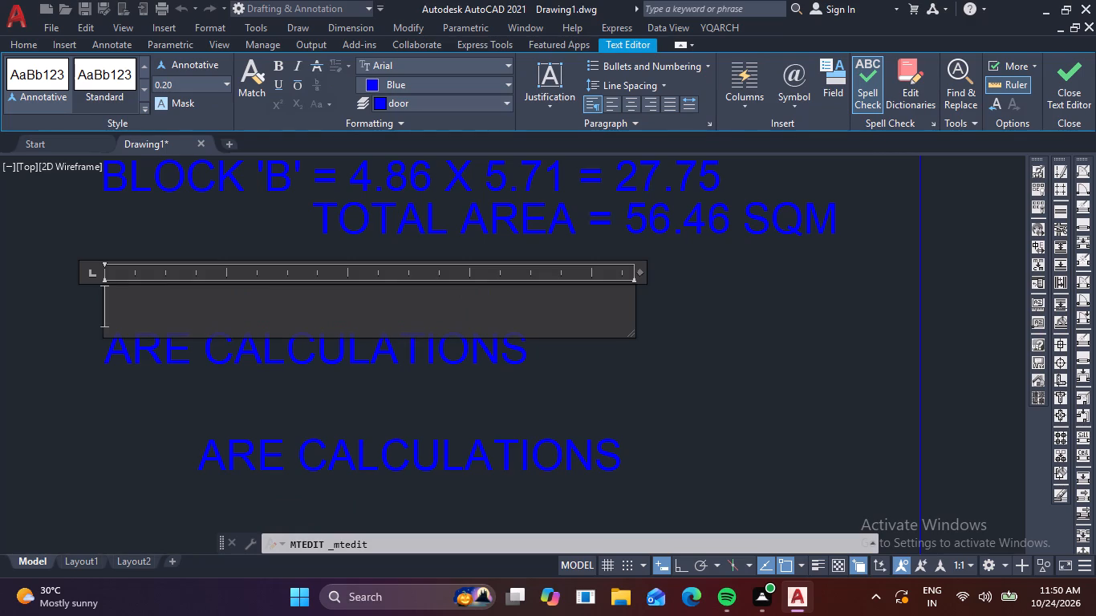
text(GROUND)
key(space)
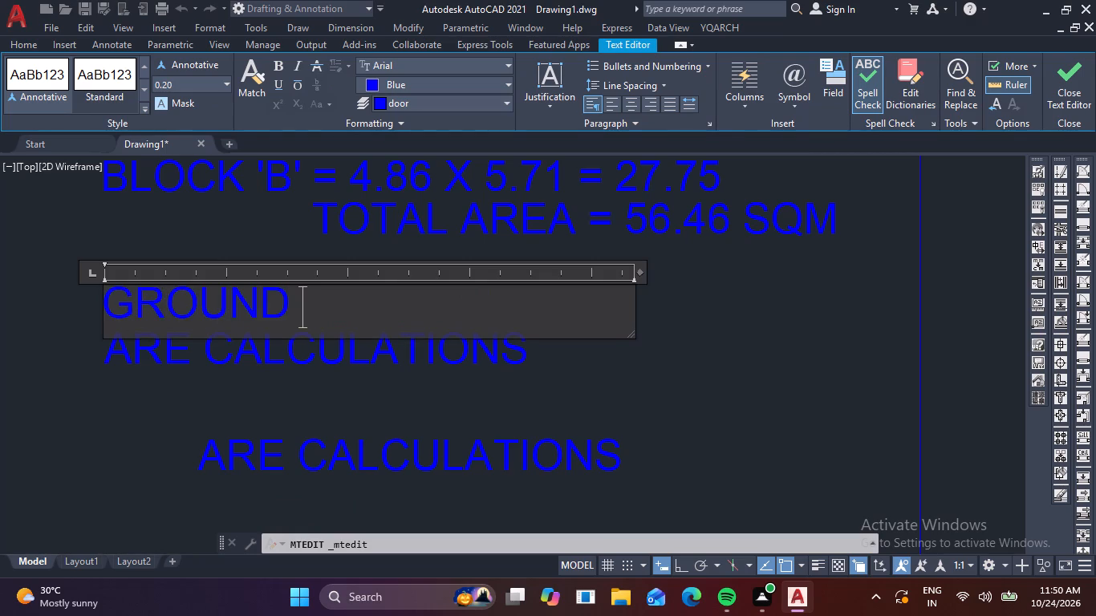
text(FLOOE)
key(BackSpace)
text(R)
key(space)
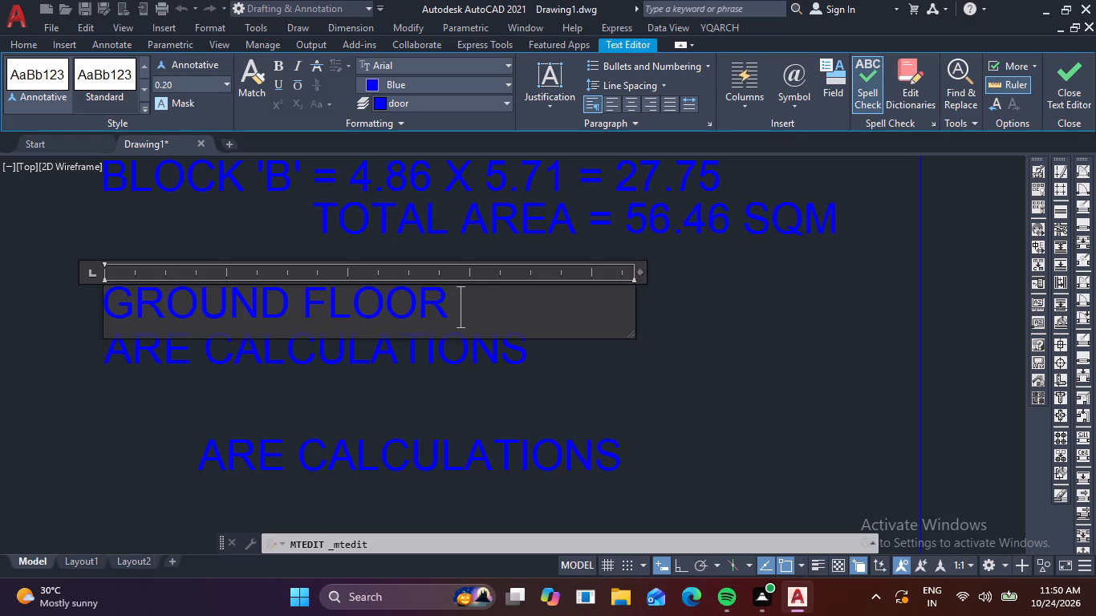
text(=)
key(space)
text(56.)
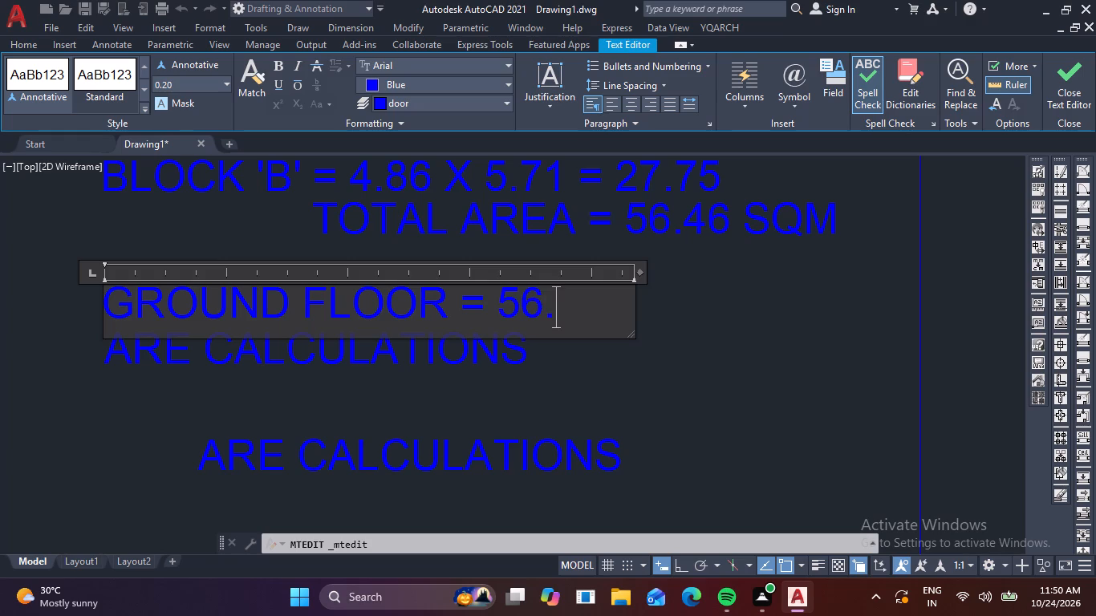
text(46)
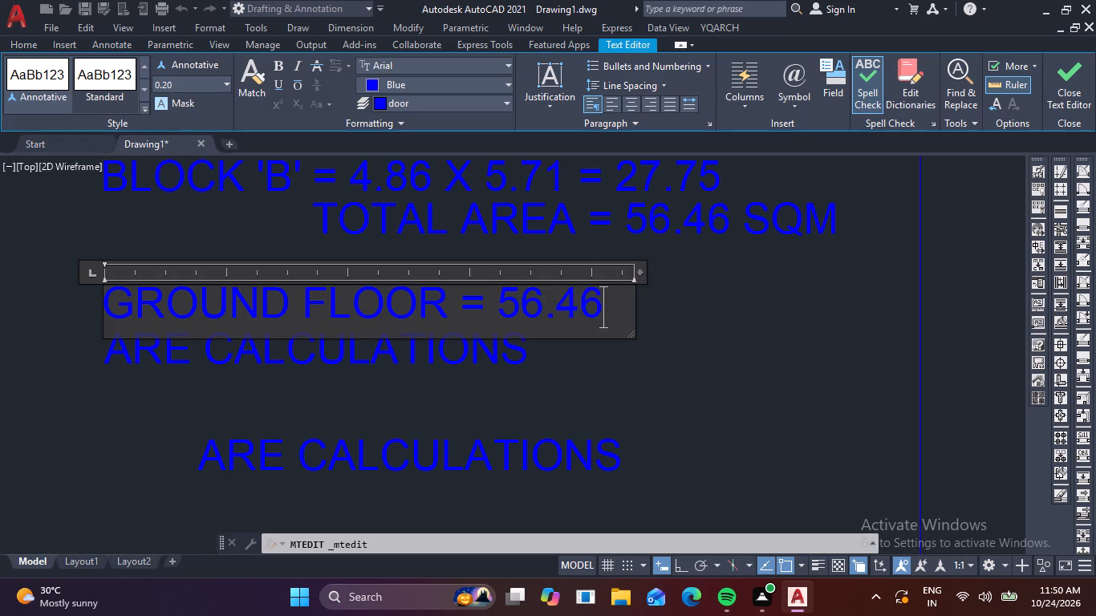
click(546, 341)
Replace the text of the ARE CALCULATIONS copy directly below the GROUND FLOOR line with FIRST FLOOR = 56.46 and finish editing it.
double_click(506, 360)
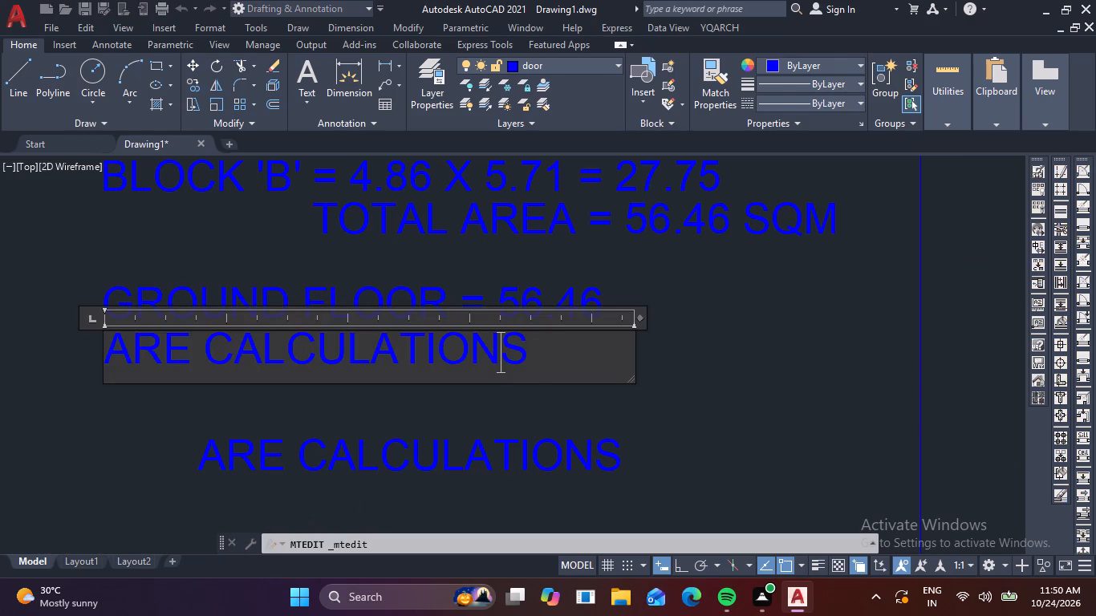
click(541, 353)
key(BackSpace)
key(BackSpace)
key(BackSpace)
key(BackSpace)
key(BackSpace)
key(BackSpace)
key(BackSpace)
key(BackSpace)
key(BackSpace)
key(BackSpace)
key(BackSpace)
key(BackSpace)
key(BackSpace)
key(BackSpace)
key(BackSpace)
key(BackSpace)
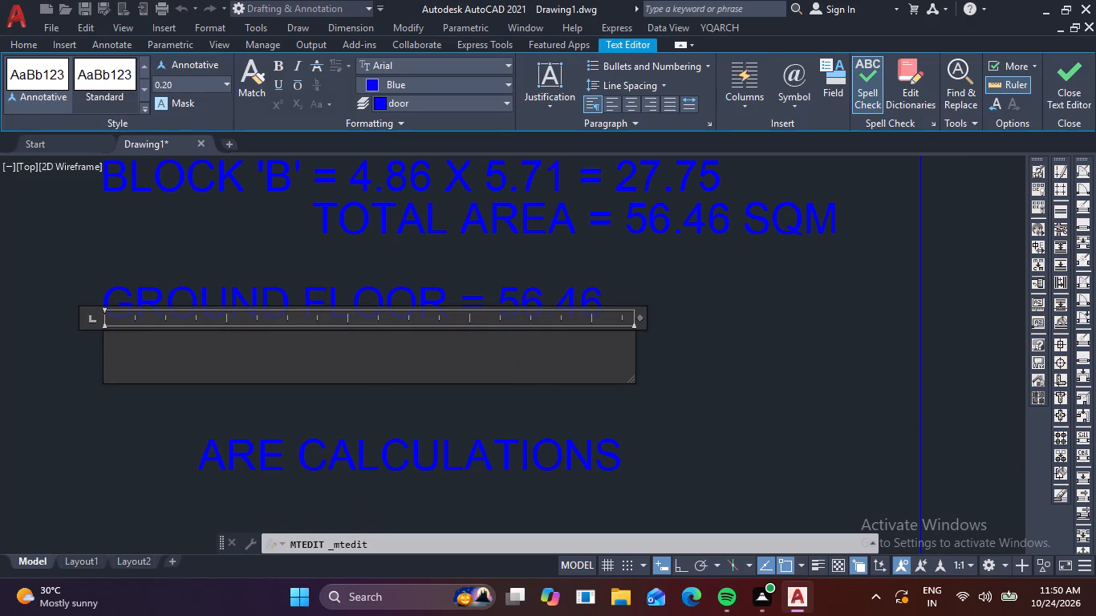
text(FI)
text(RST F)
text(LOOR)
key(space)
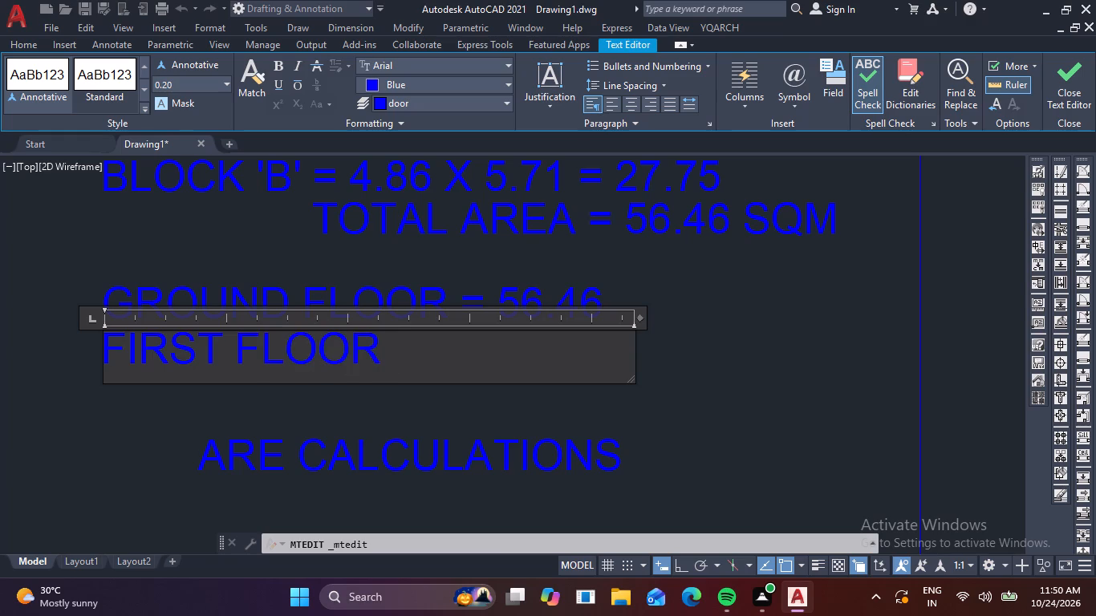
key(equal)
key(space)
text(56)
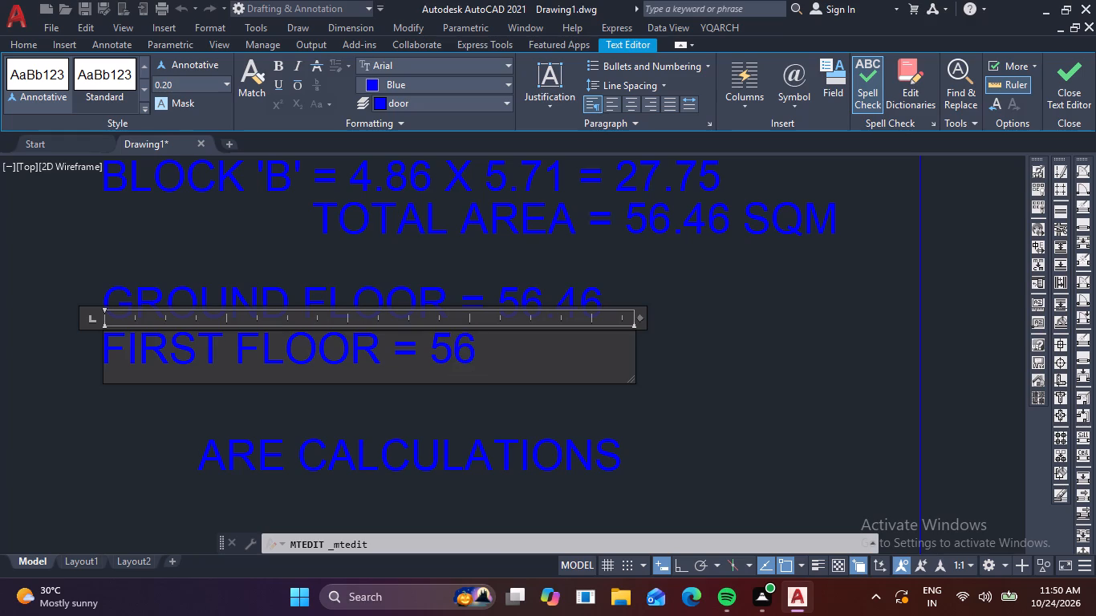
key(period)
text(46)
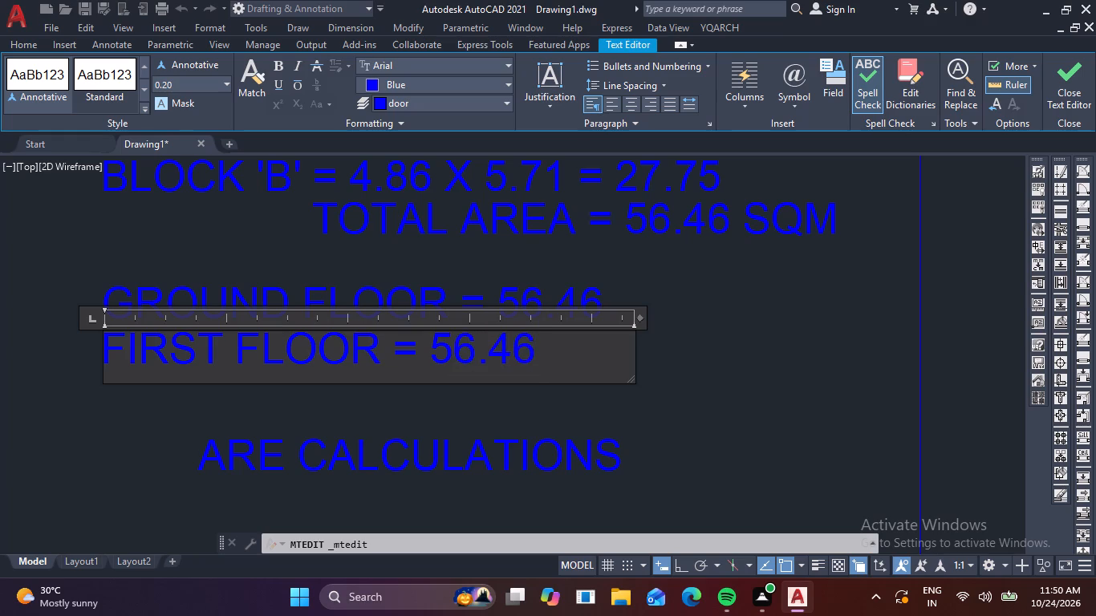
click(462, 407)
Replace the indented ARE CALCULATIONS copy below the FIRST FLOOR line with TOTAL AREA = 112.92 SQM, widening its frame to fit one line.
middle_drag(466, 407, 450, 380)
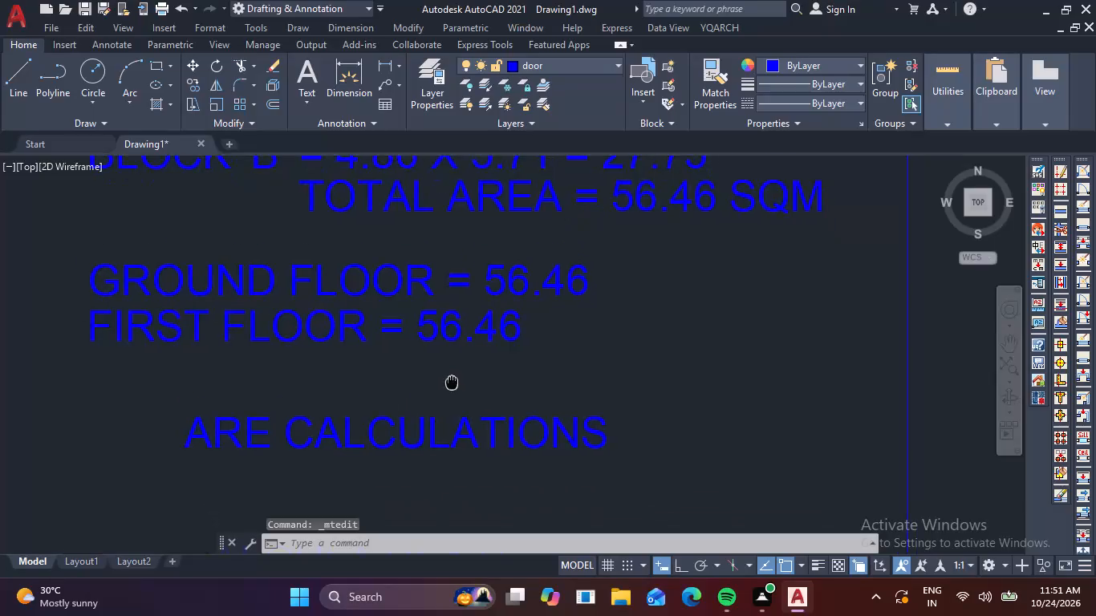
middle_drag(450, 380, 436, 236)
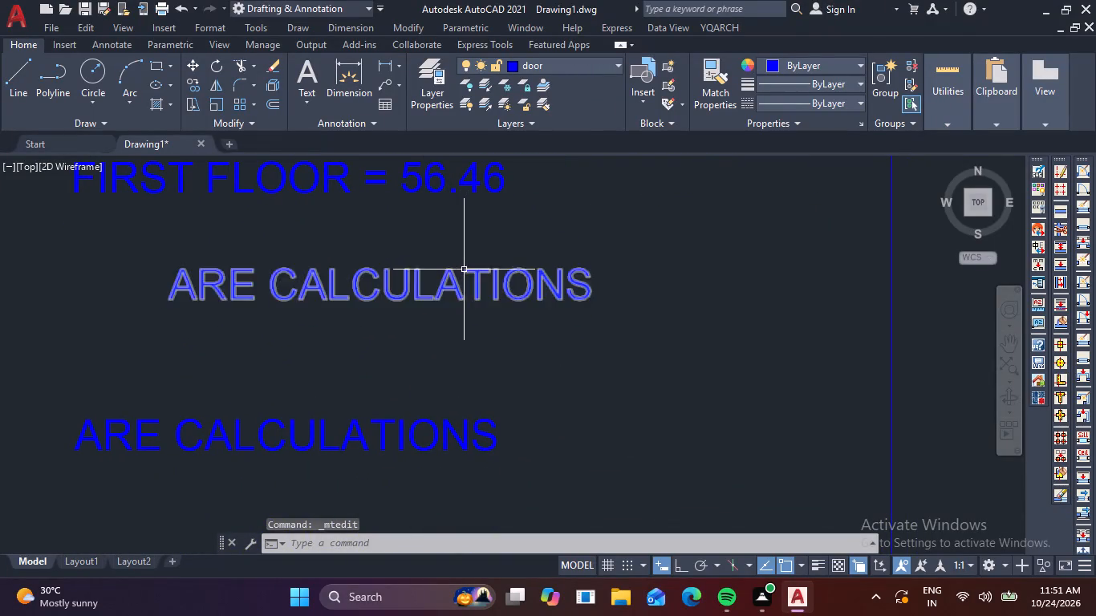
click(458, 276)
double_click(449, 282)
click(625, 285)
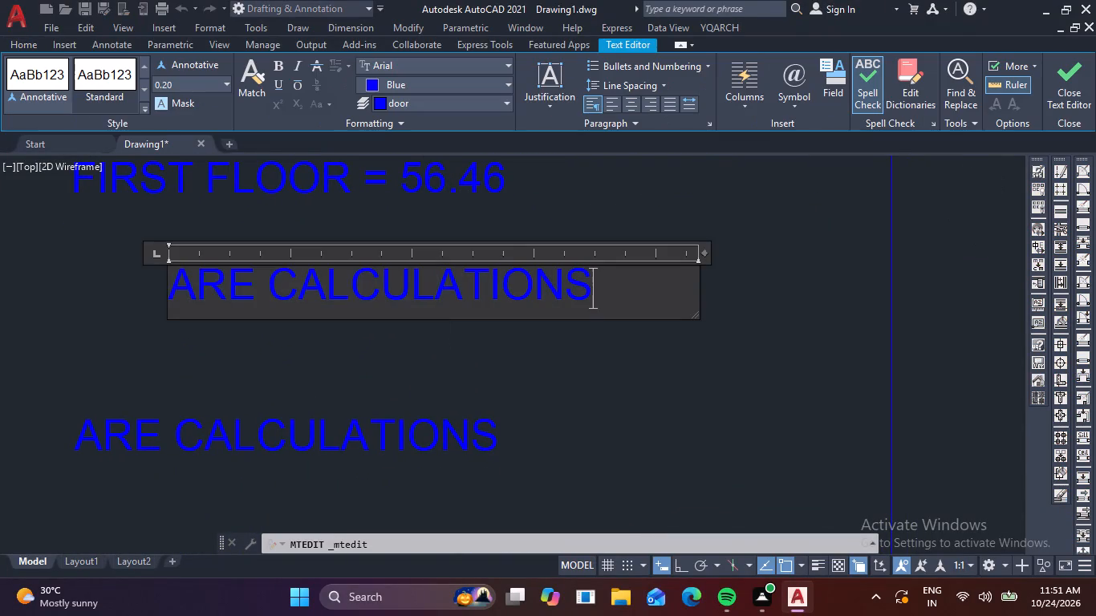
key(BackSpace)
key(BackSpace)
key(BackSpace)
key(BackSpace)
key(BackSpace)
key(BackSpace)
key(BackSpace)
key(BackSpace)
key(BackSpace)
key(BackSpace)
key(BackSpace)
key(BackSpace)
key(BackSpace)
key(BackSpace)
key(BackSpace)
key(BackSpace)
key(BackSpace)
key(BackSpace)
key(BackSpace)
key(BackSpace)
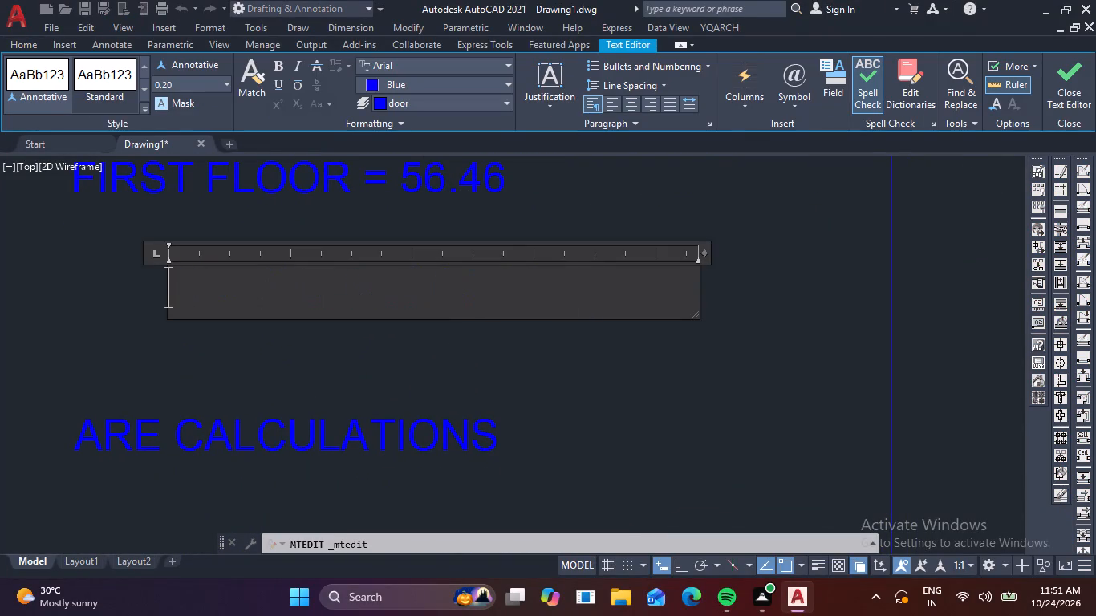
text(TO)
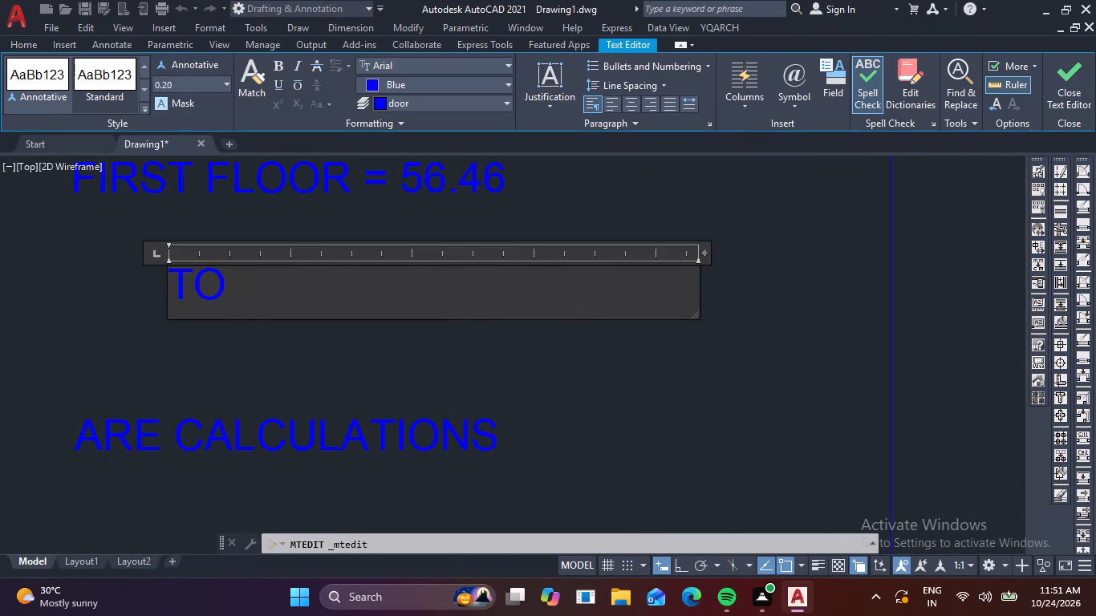
text(TAL)
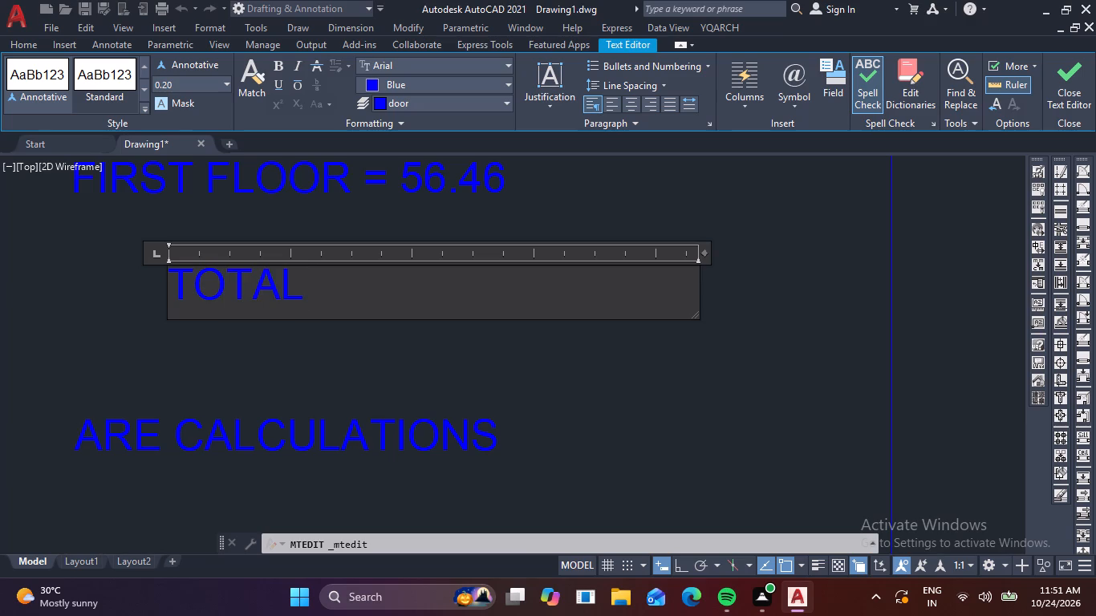
key(space)
text(AREA)
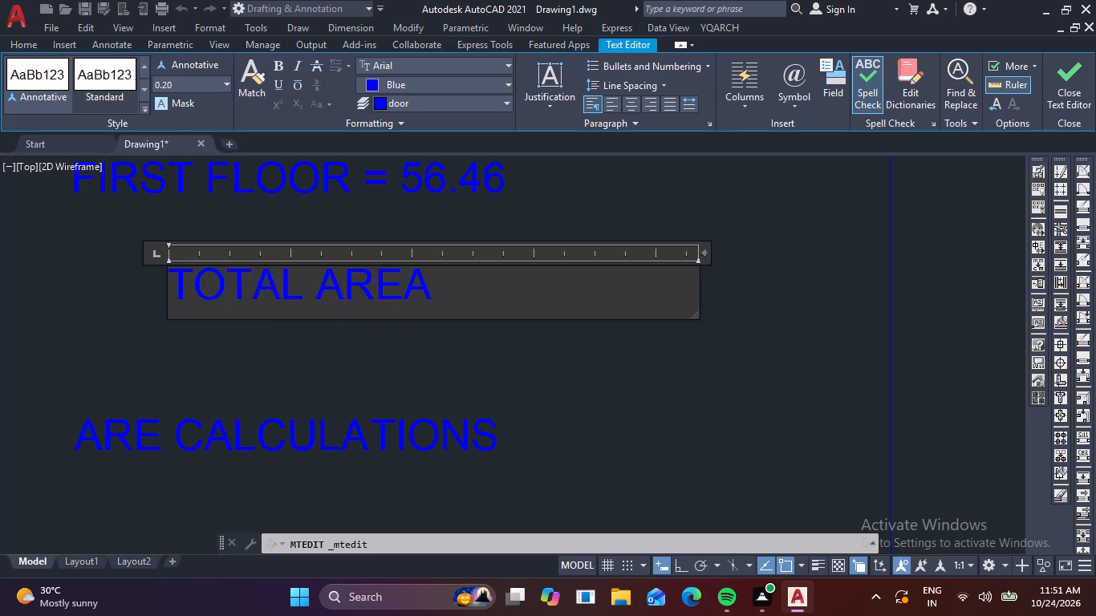
key(space)
key(equal)
key(space)
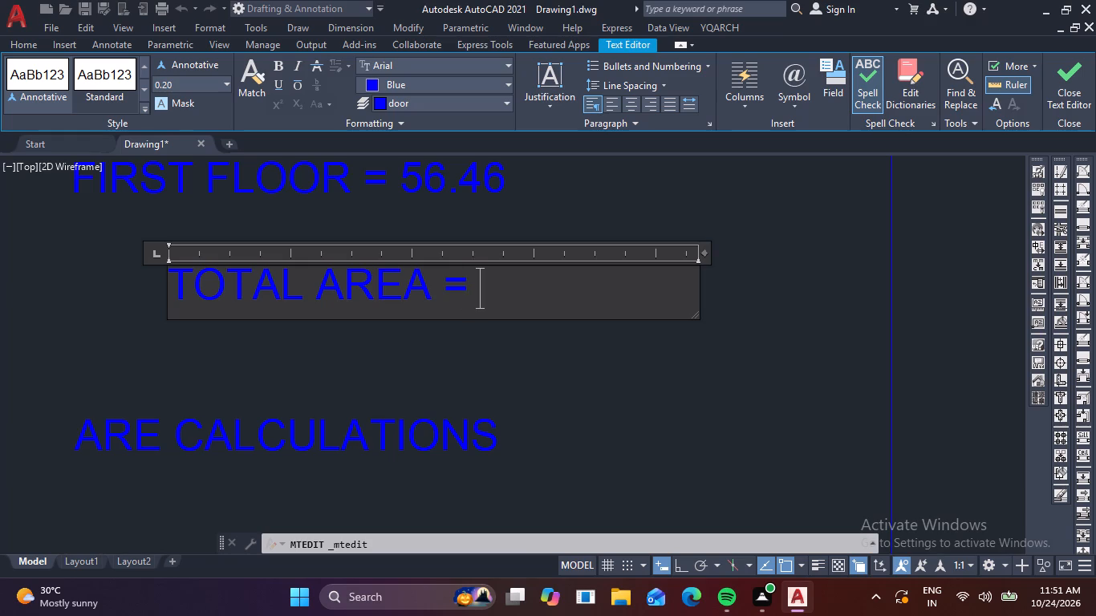
text(111)
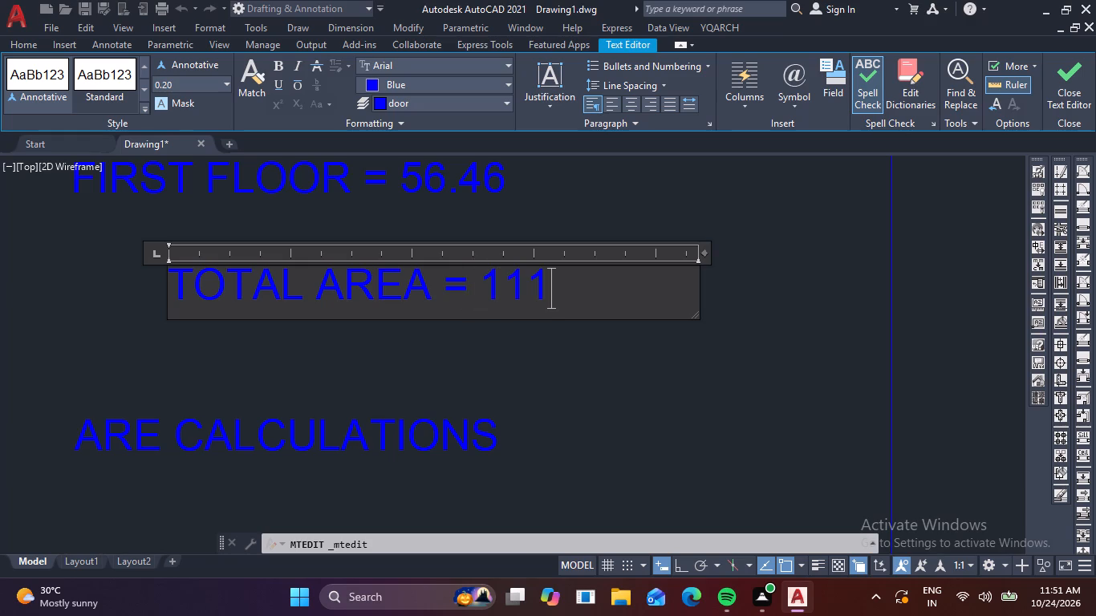
key(BackSpace)
key(2)
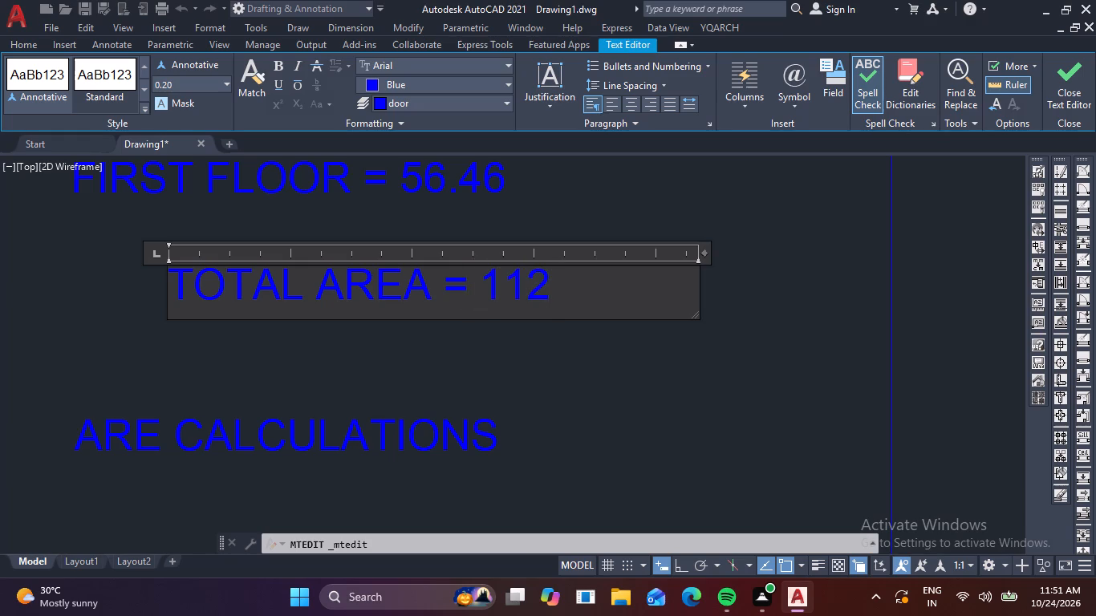
key(period)
text(92)
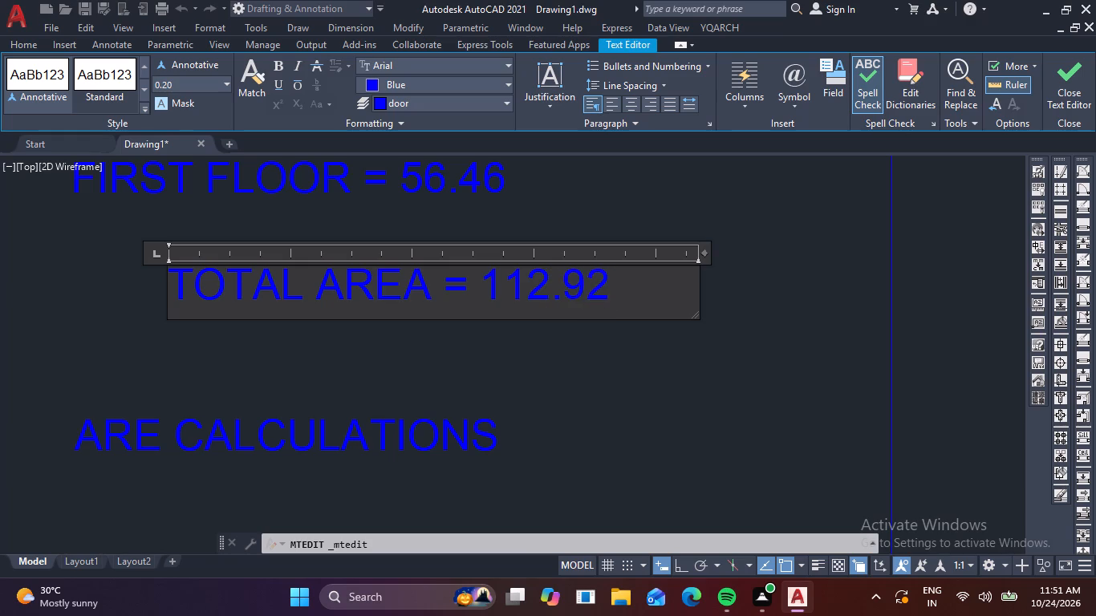
key(space)
text(SQ)
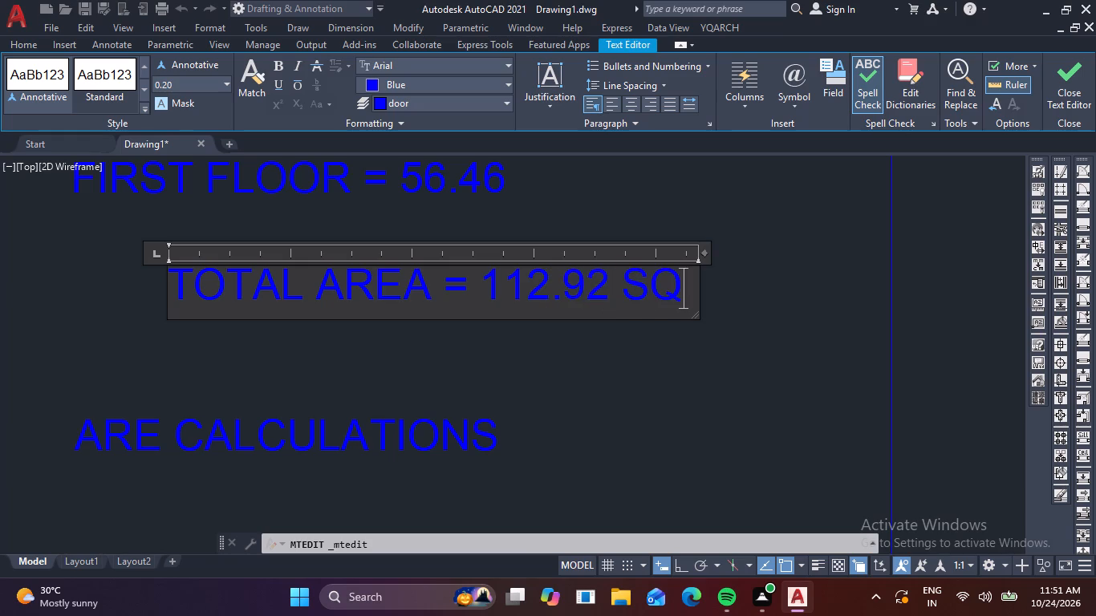
key(m)
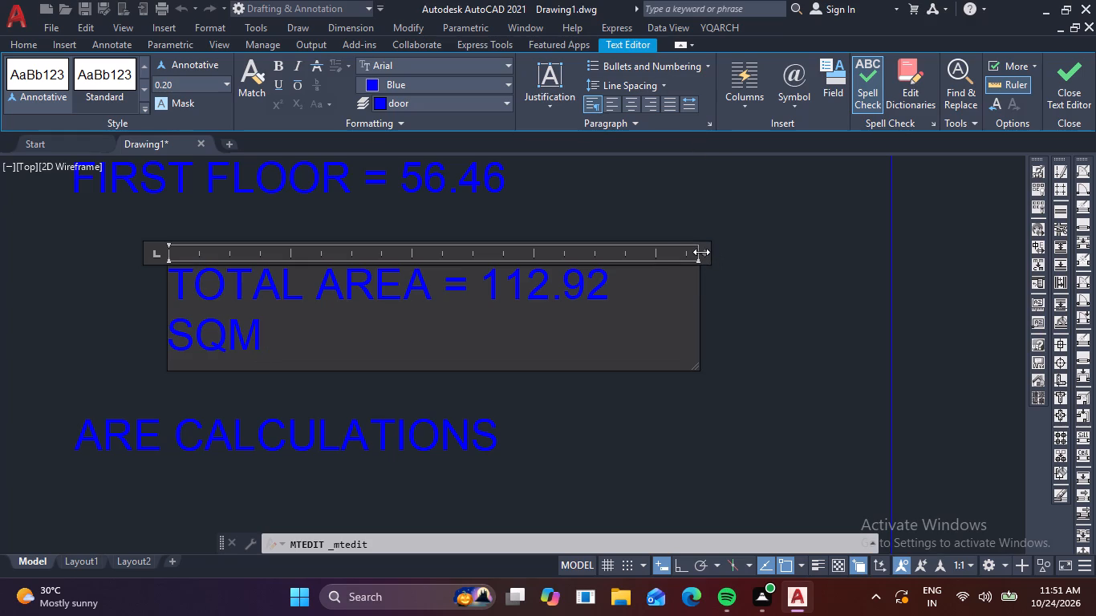
drag(701, 252, 737, 245)
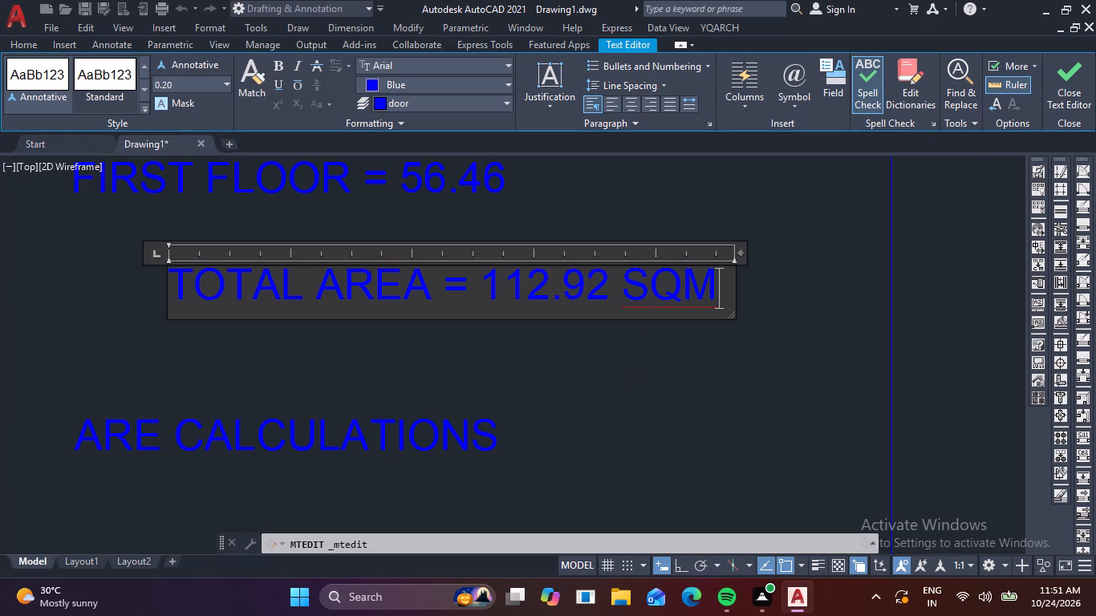
click(625, 371)
Replace the text of the remaining ARE CALCULATIONS copy below the TOTAL AREA = 112.92 SQM line with AREA KEY PLAN (1:200) and finish editing it.
scroll(624, 372, down, 2)
middle_drag(619, 395, 691, 242)
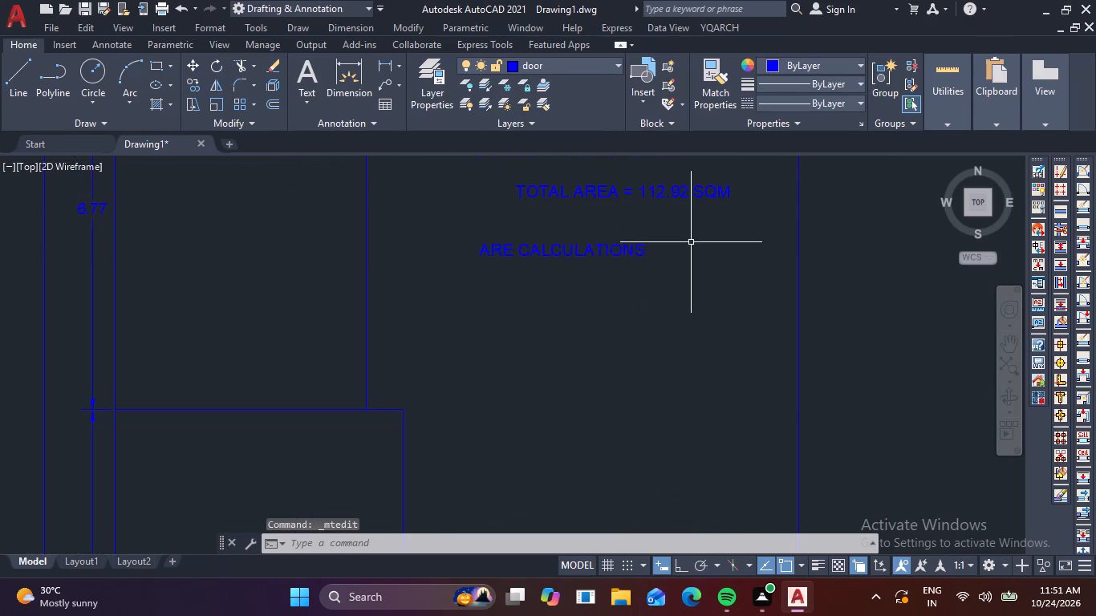
double_click(640, 252)
scroll(672, 261, down, 2)
middle_drag(661, 293, 619, 364)
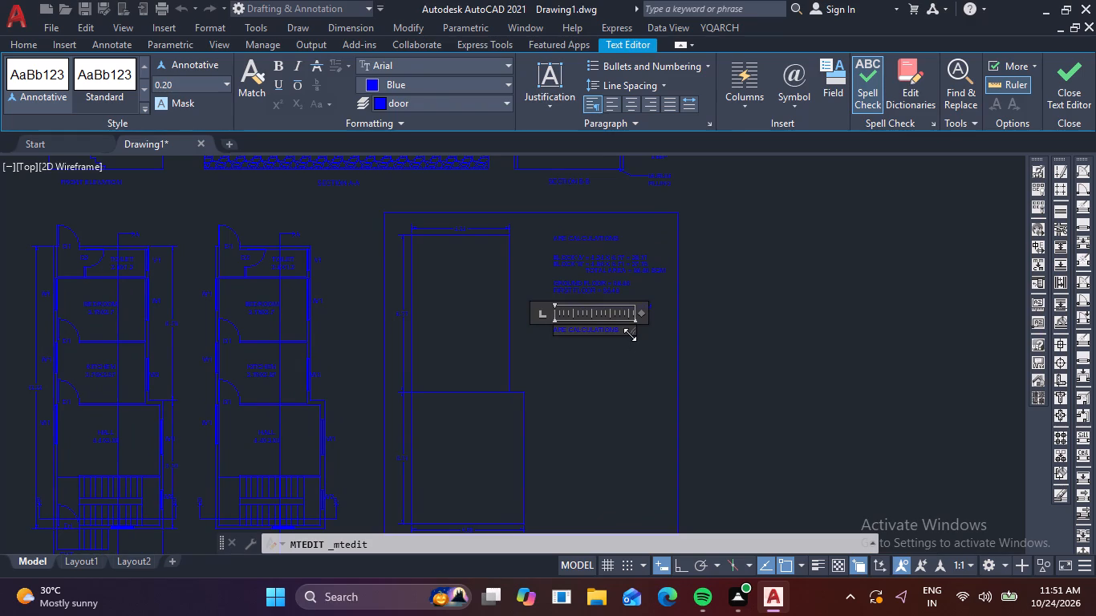
scroll(630, 334, up, 3)
click(594, 322)
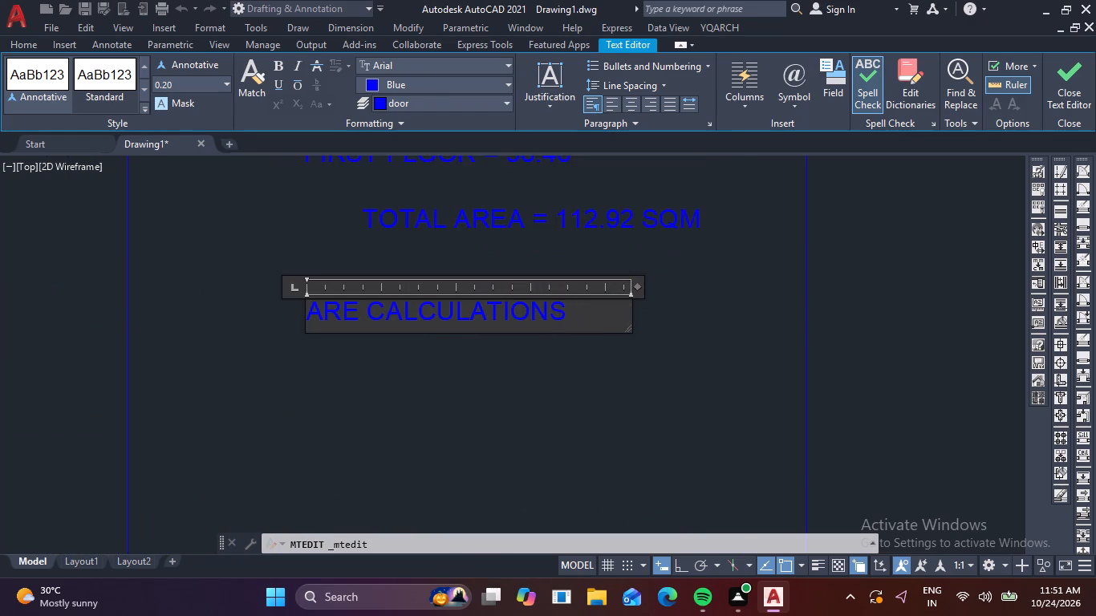
key(BackSpace)
key(BackSpace)
key(BackSpace)
key(BackSpace)
key(BackSpace)
key(BackSpace)
key(BackSpace)
key(BackSpace)
key(BackSpace)
key(BackSpace)
key(BackSpace)
key(BackSpace)
key(BackSpace)
key(BackSpace)
key(BackSpace)
key(BackSpace)
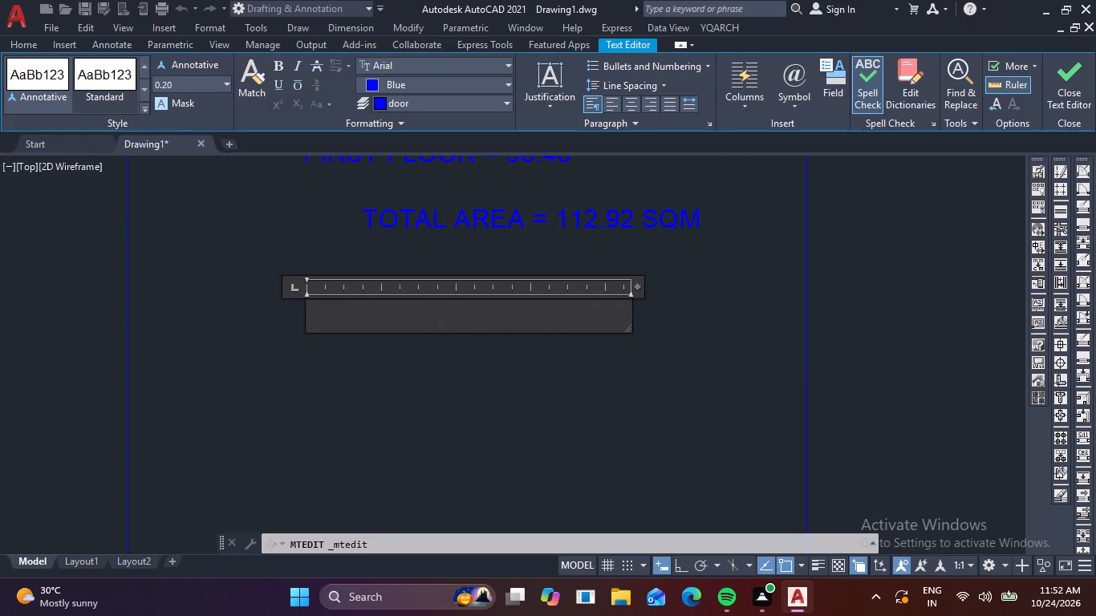
text(ARE)
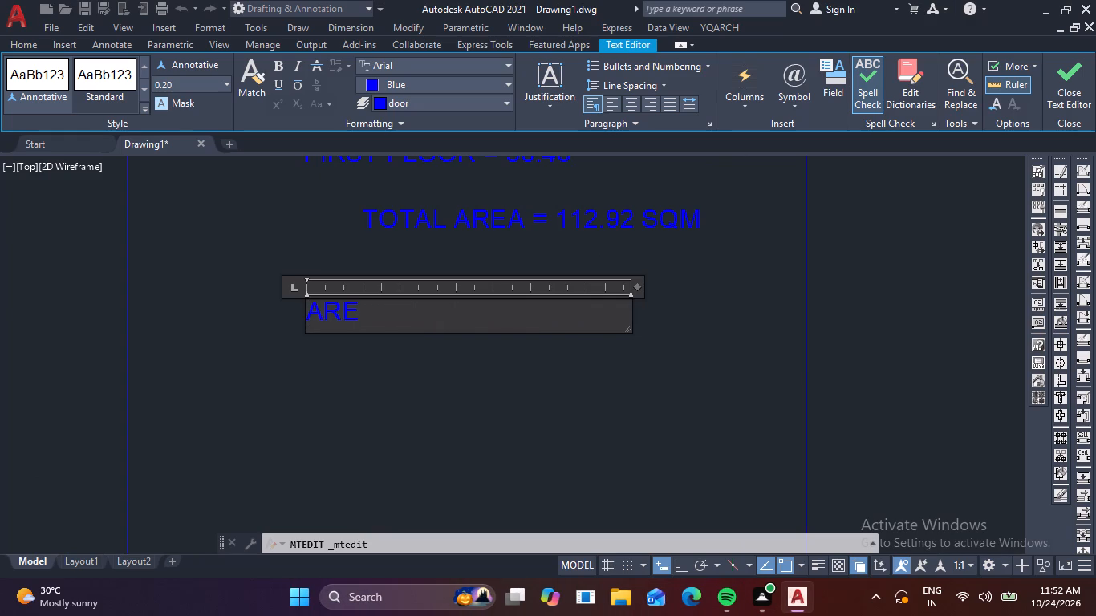
text(A KEY)
key(space)
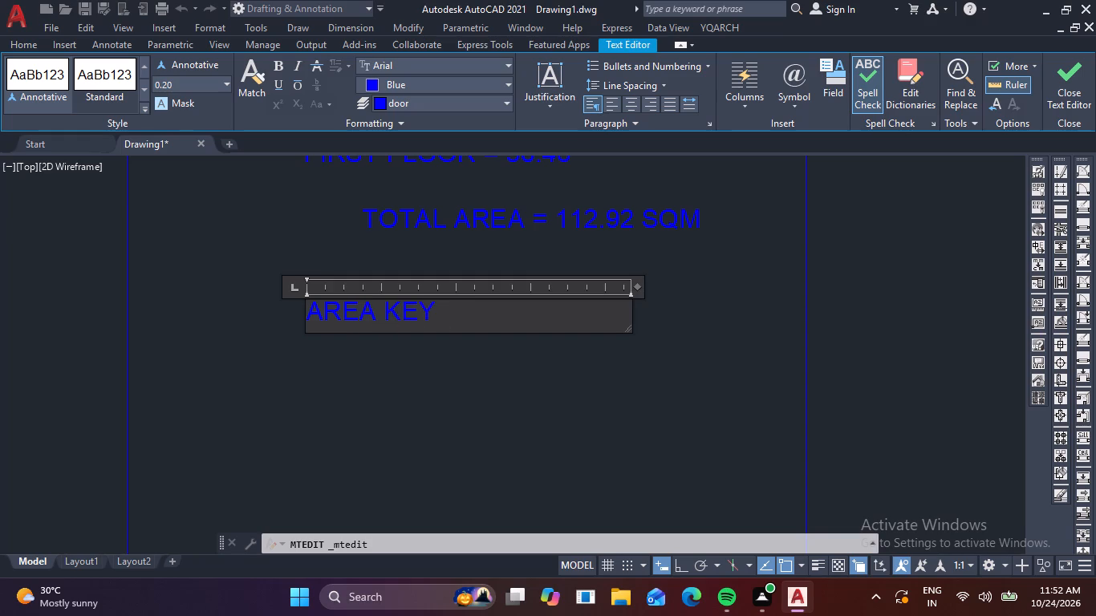
text(PL)
text(AN)
key(space)
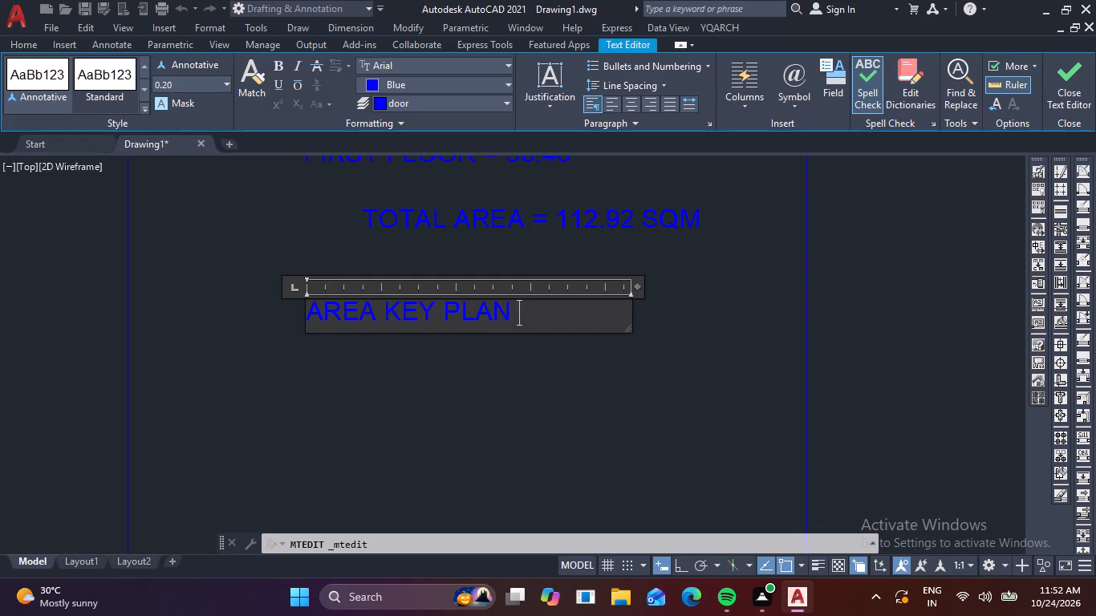
key(shift+parenleft)
text(1:)
text(200)
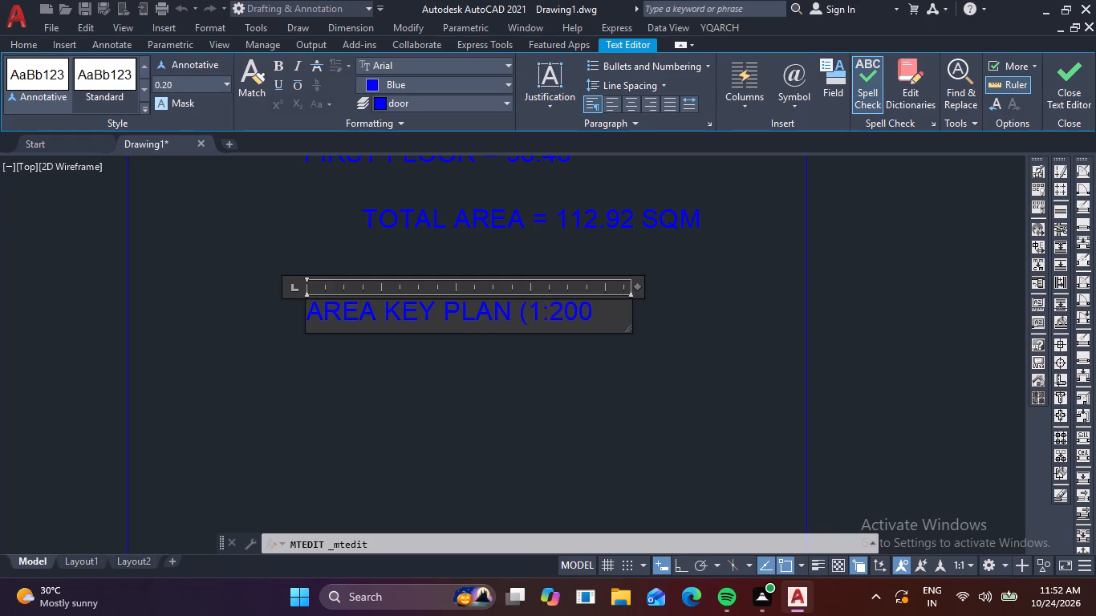
key(0)
key(BackSpace)
key(0)
key(BackSpace)
key(shift+parenright)
click(685, 304)
Make the AREA KEY PLAN (1:200) title text bold and finish editing it.
scroll(685, 304, down, 2)
middle_drag(708, 350, 626, 431)
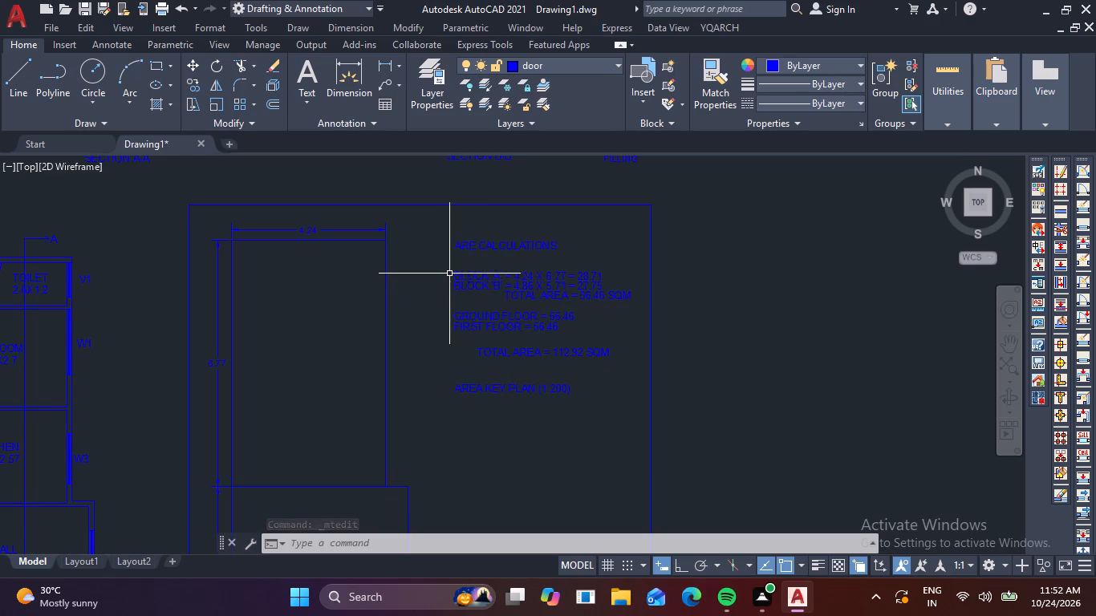
scroll(587, 326, down, 2)
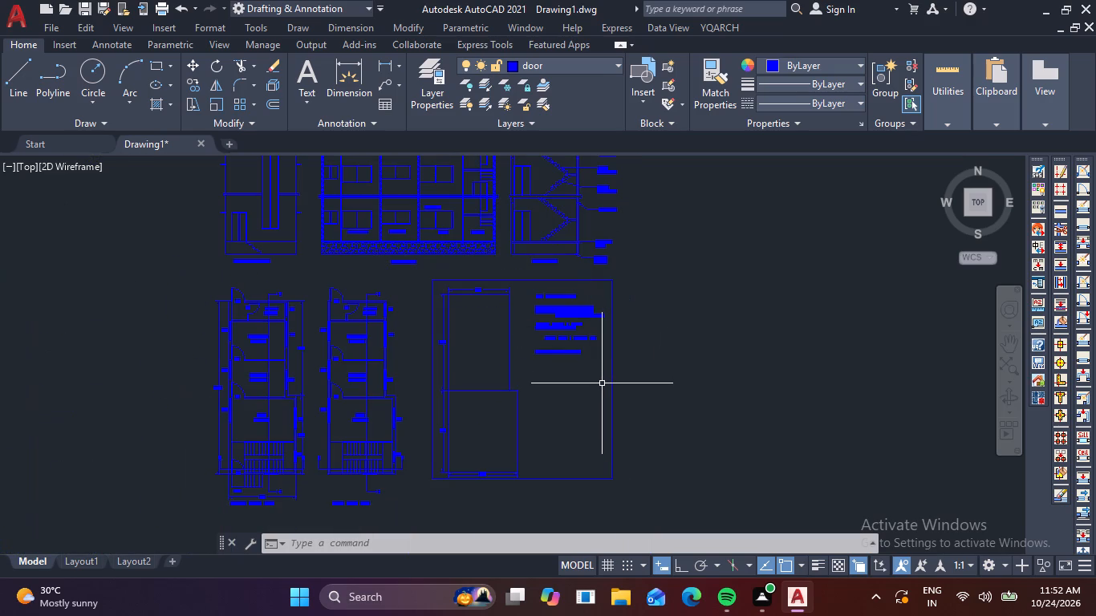
scroll(601, 384, down, 1)
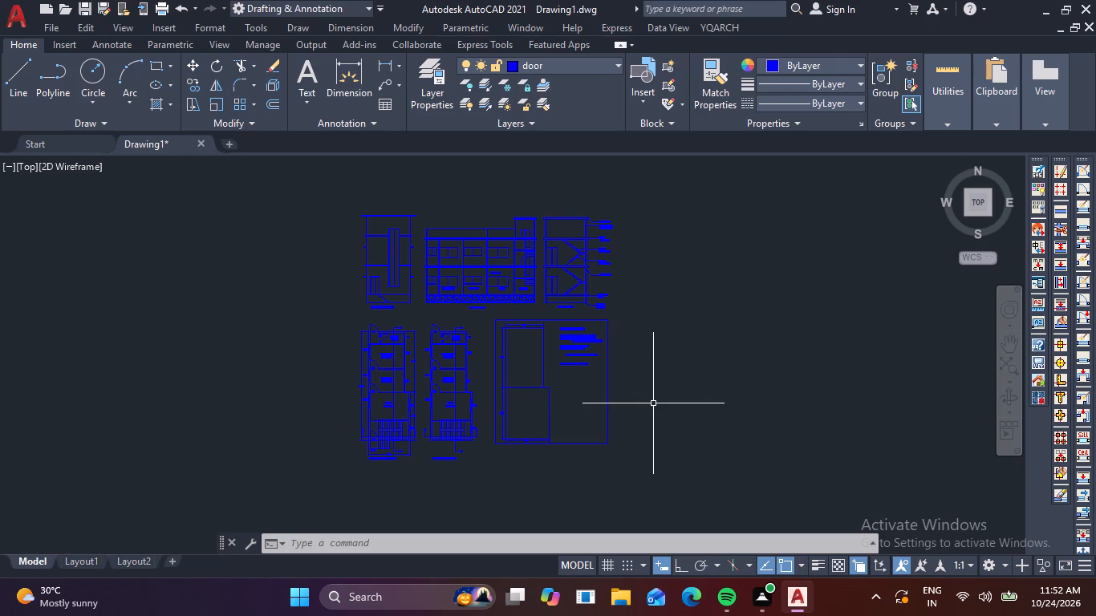
scroll(599, 365, up, 3)
double_click(534, 368)
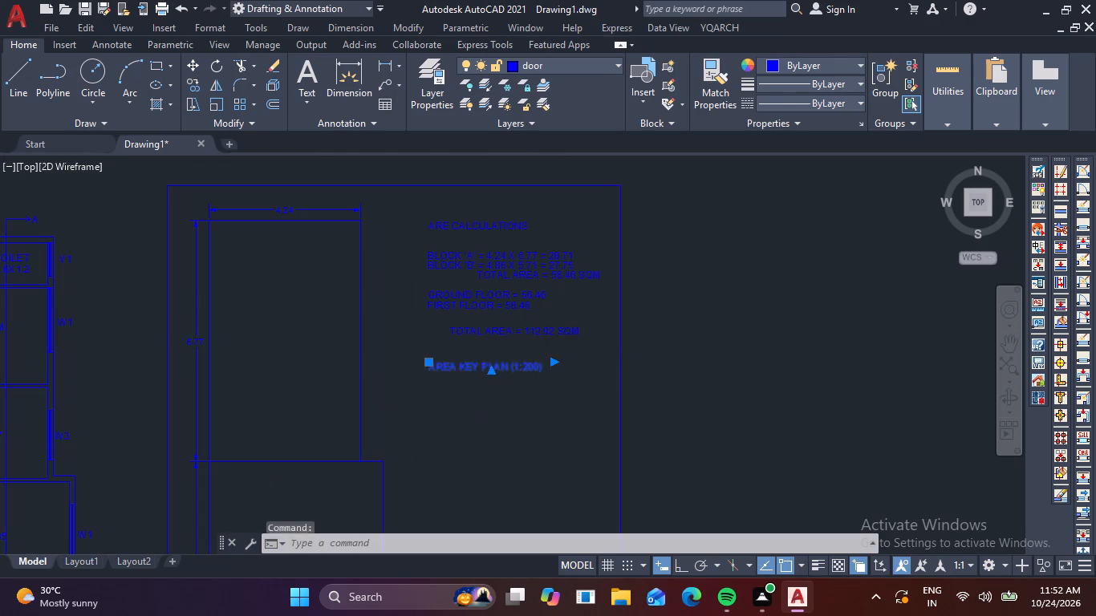
scroll(546, 368, up, 3)
drag(527, 363, 0, 360)
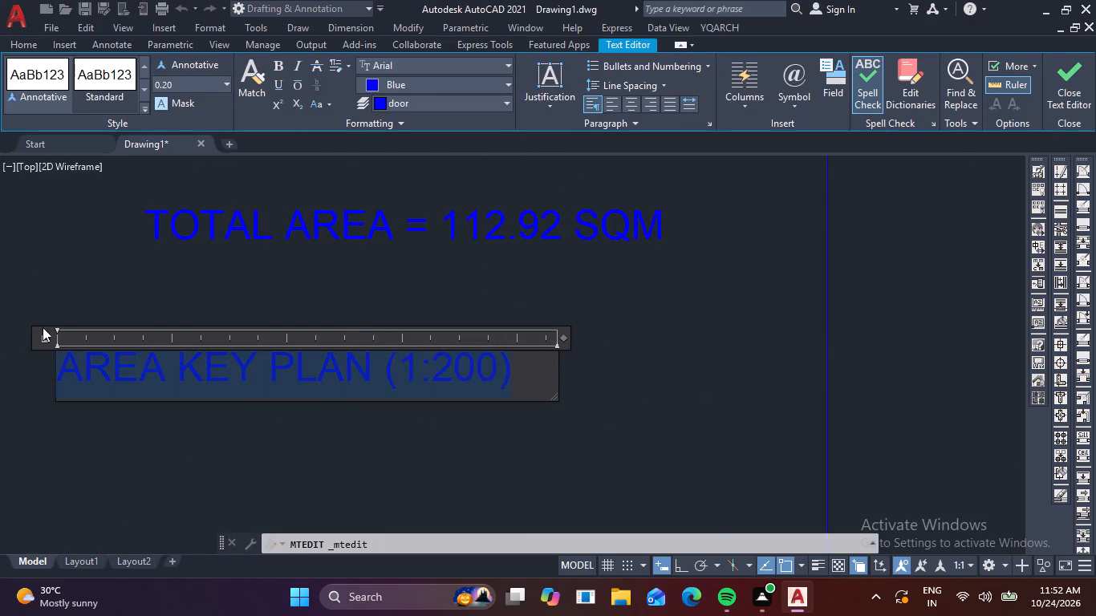
click(195, 82)
click(285, 67)
click(242, 271)
scroll(248, 282, down, 2)
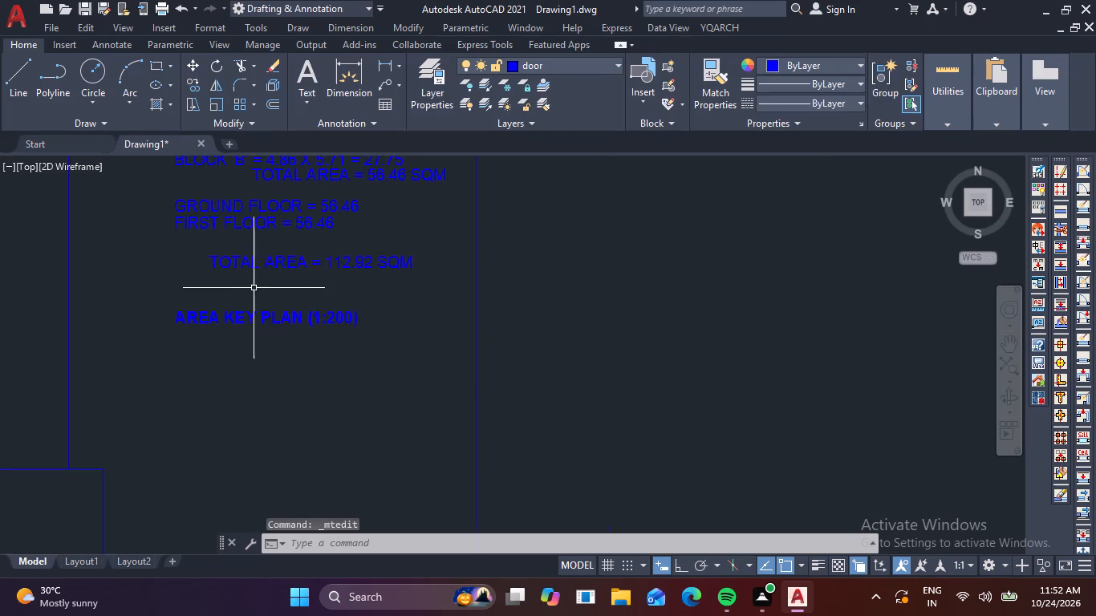
Set the ARE CALCULATIONS heading's text height to 0.30, widen its frame to fit one line, and finish editing it.
middle_drag(354, 314, 372, 500)
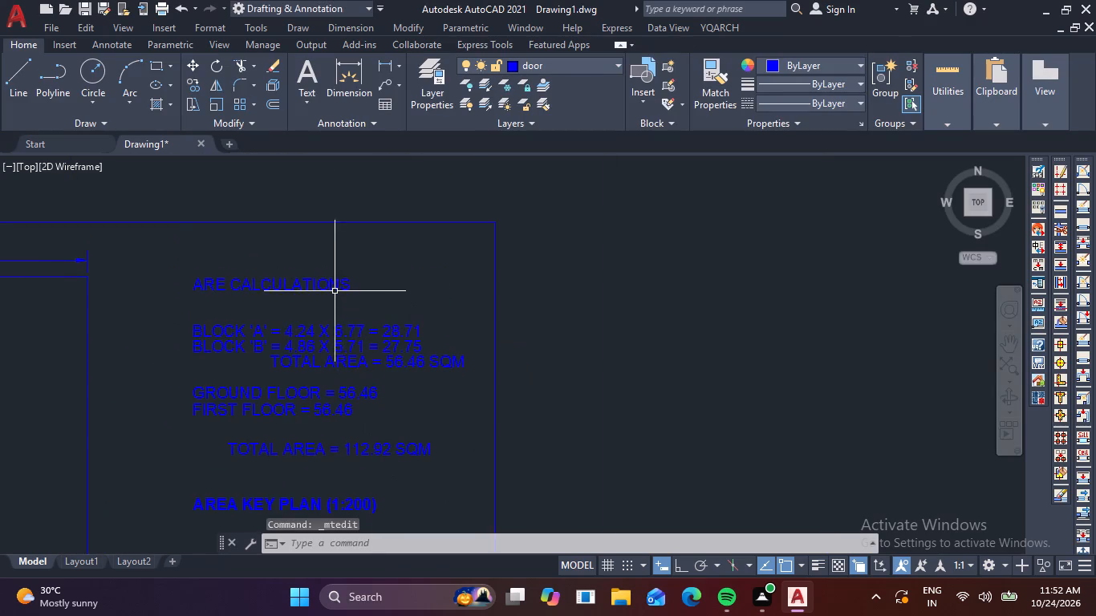
double_click(335, 286)
drag(358, 286, 140, 276)
click(192, 83)
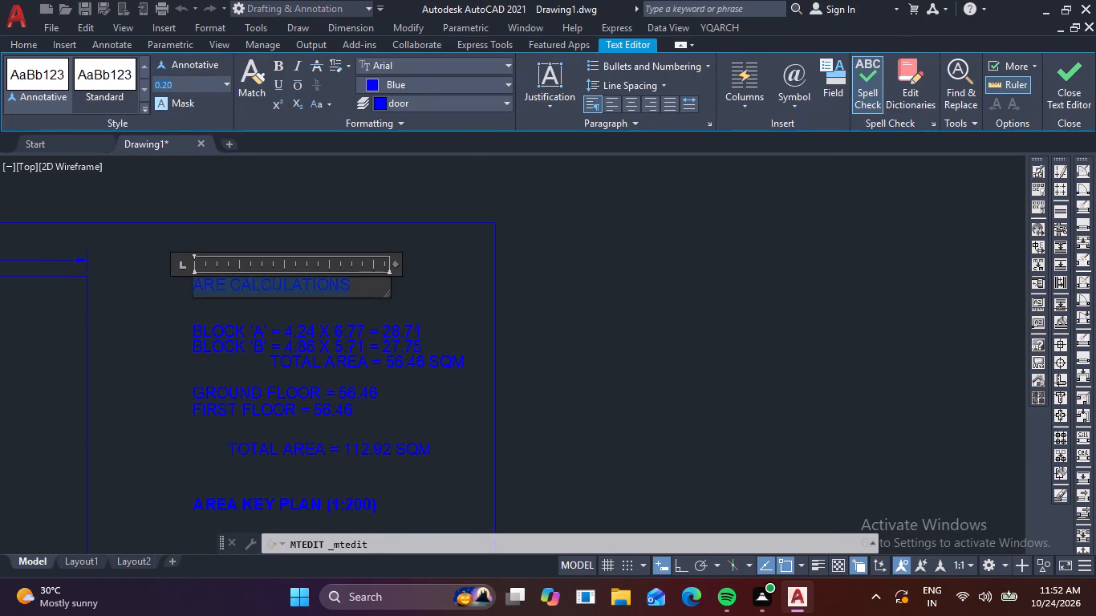
text(.30)
key(Return)
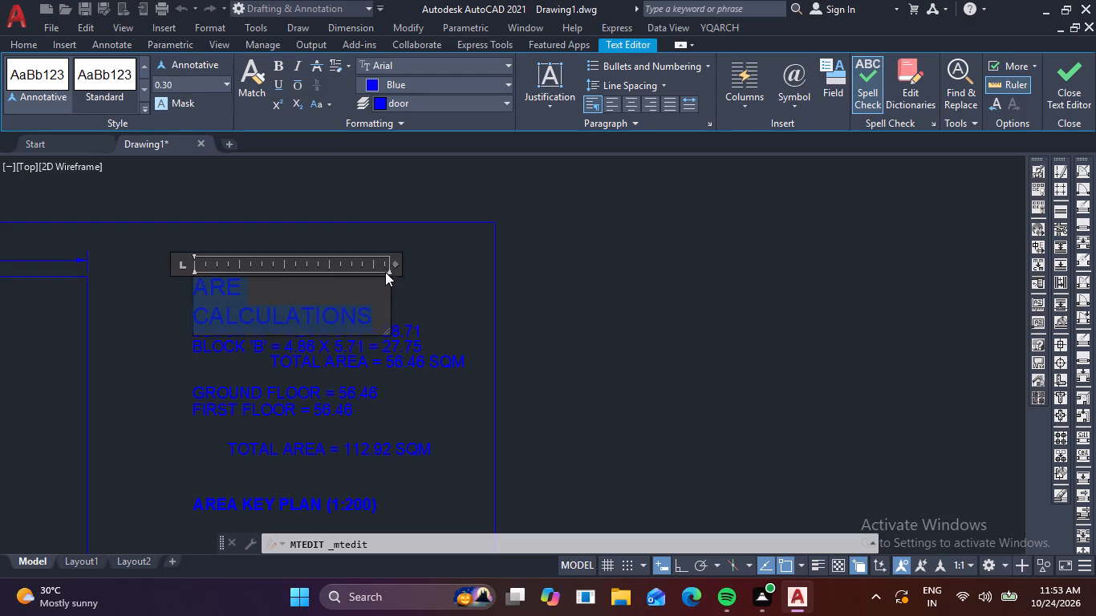
drag(394, 263, 487, 257)
key(Escape)
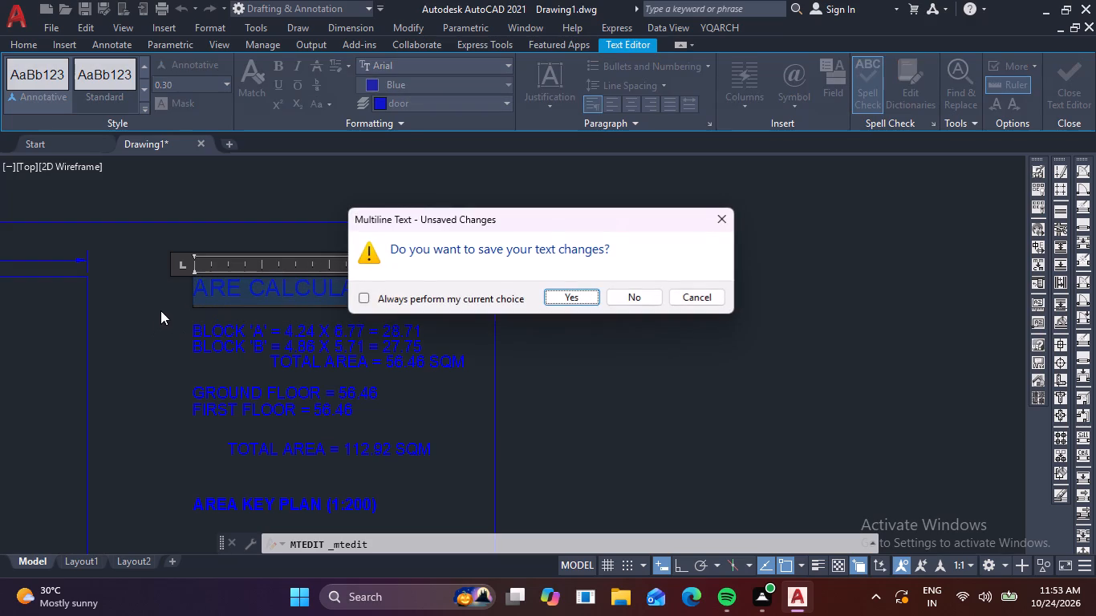
click(716, 221)
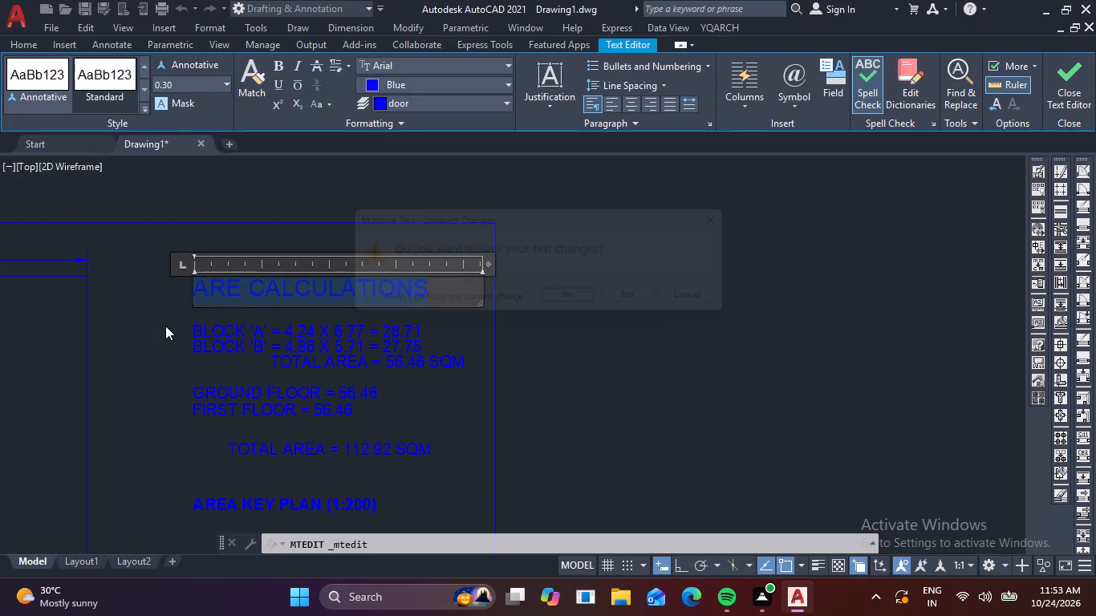
click(165, 326)
Move the seven text lines below the ARE CALCULATIONS heading, from BLOCK 'A' to AREA KEY PLAN, down inside the boundary.
click(171, 314)
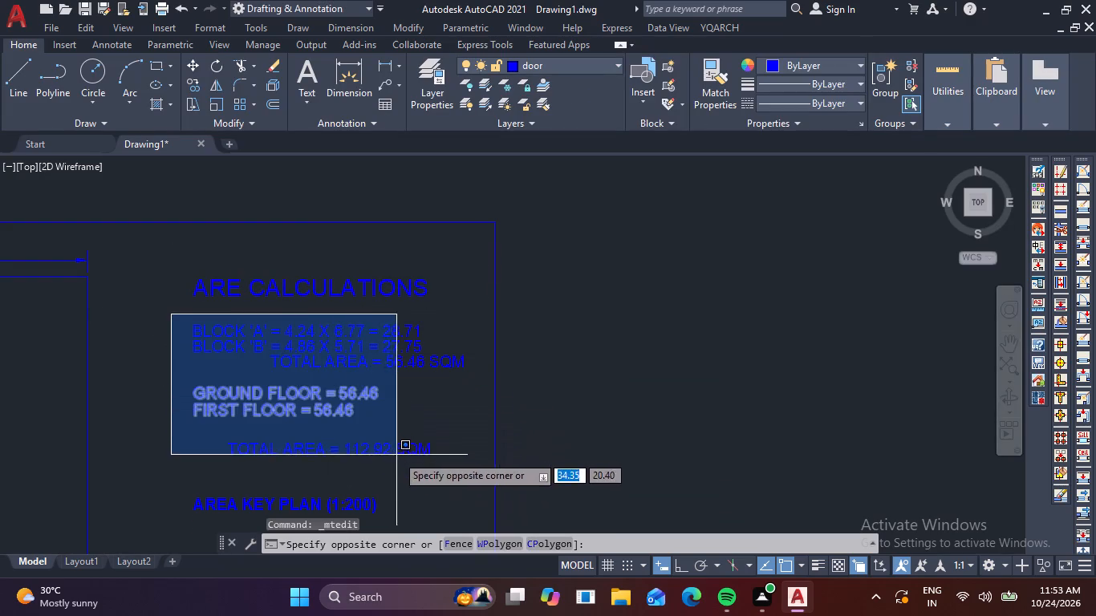
middle_drag(396, 455, 445, 341)
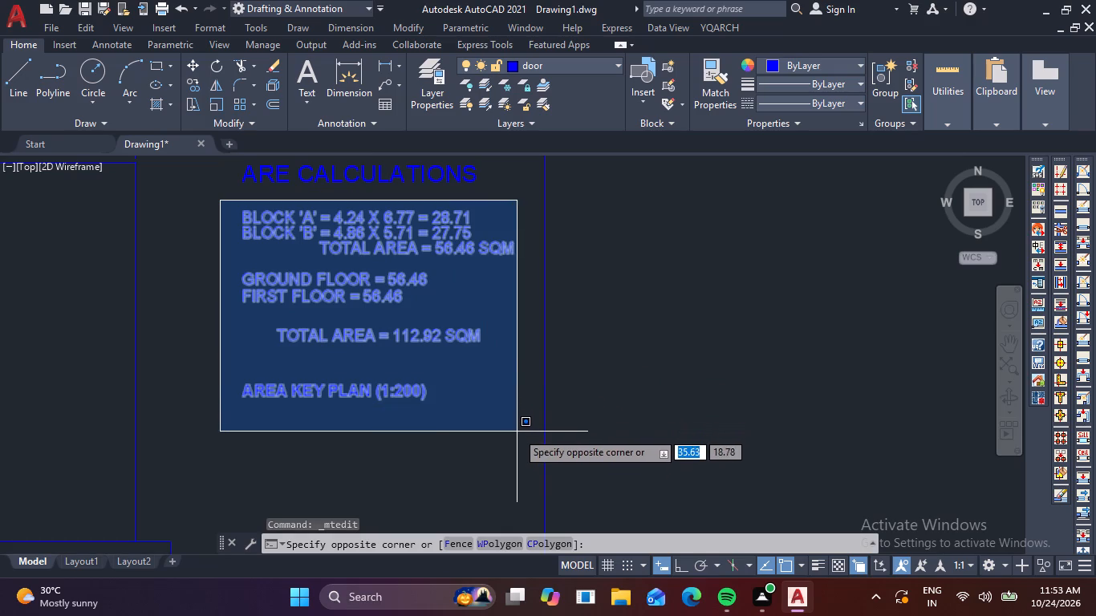
click(517, 432)
text(M)
key(space)
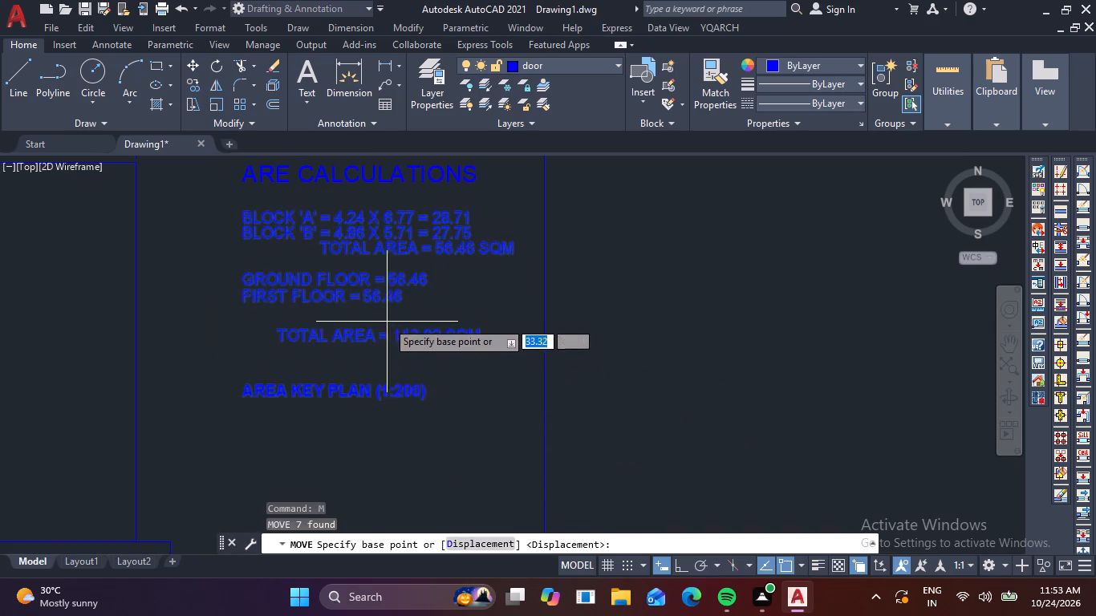
click(384, 314)
middle_drag(397, 461, 442, 211)
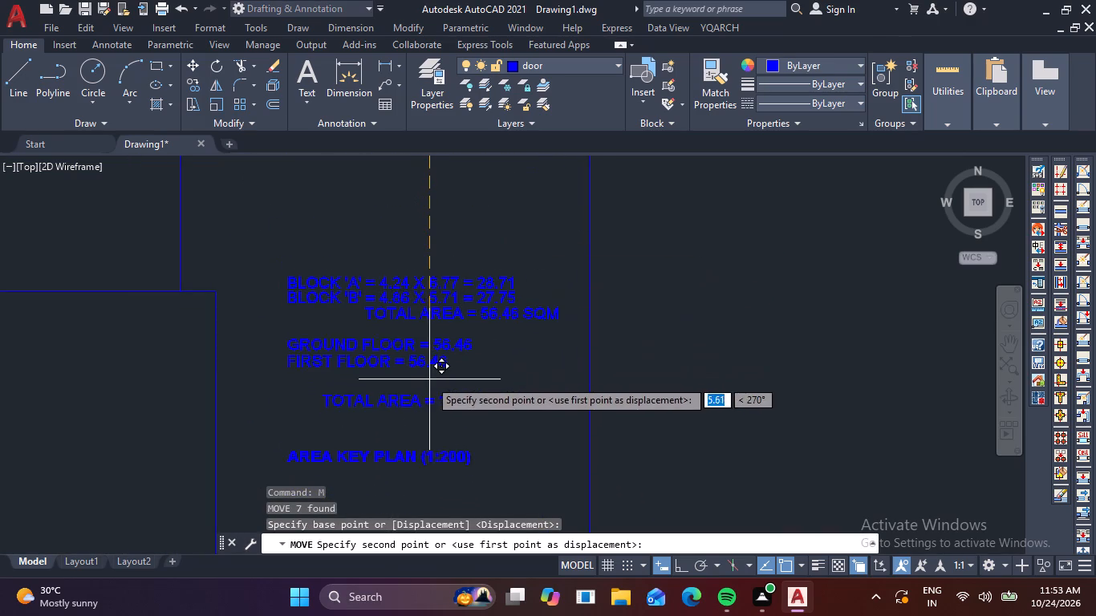
click(428, 418)
key(Escape)
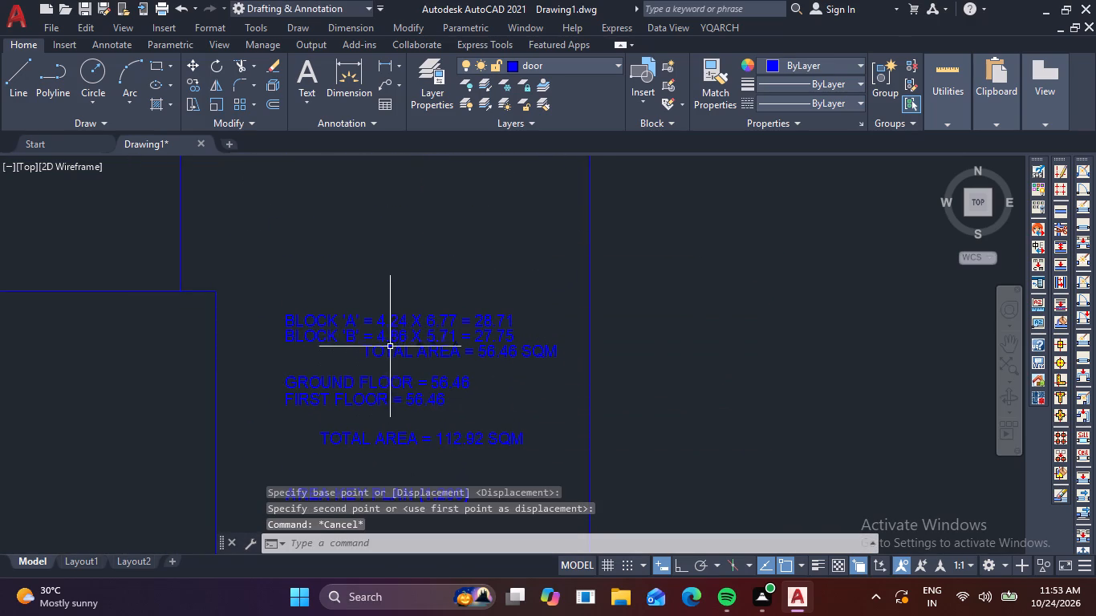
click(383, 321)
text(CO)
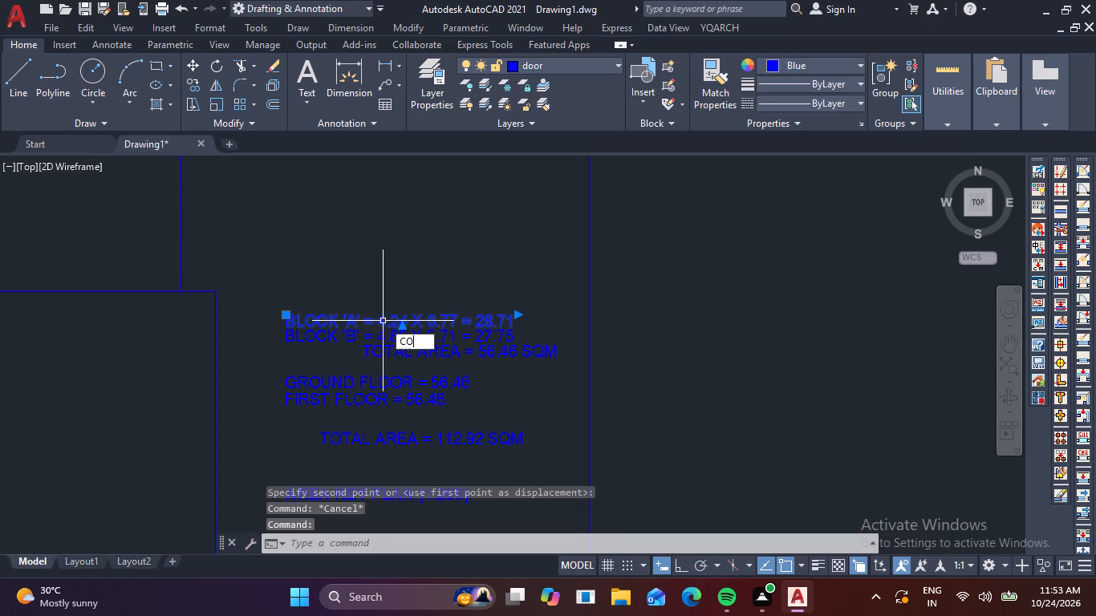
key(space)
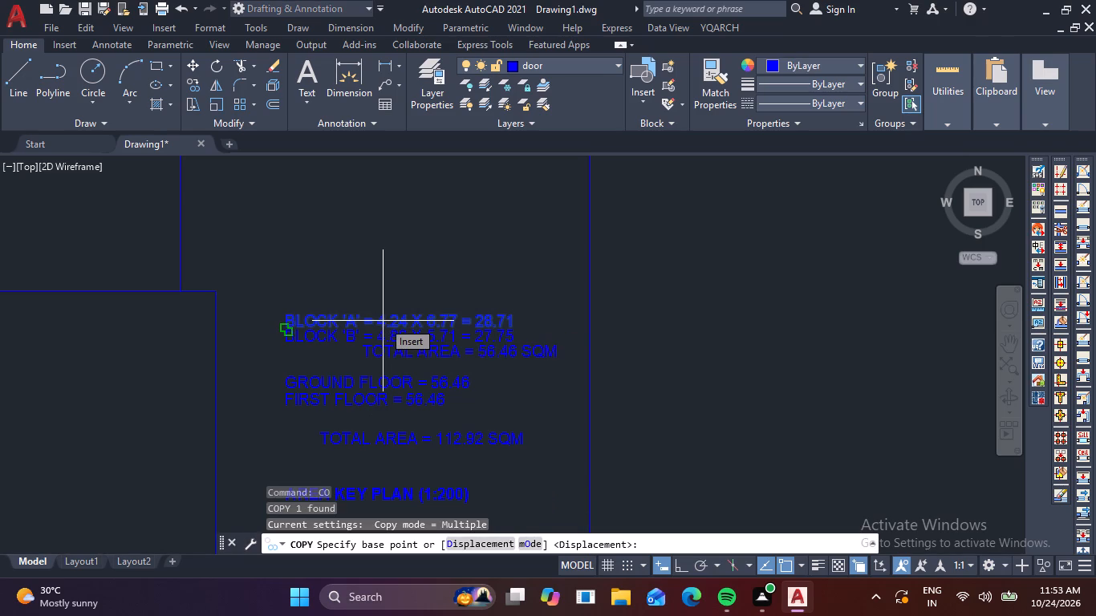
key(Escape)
Move the BLOCK 'A' line back up below the ARE CALCULATIONS heading, aligned with the heading's left edge.
click(383, 321)
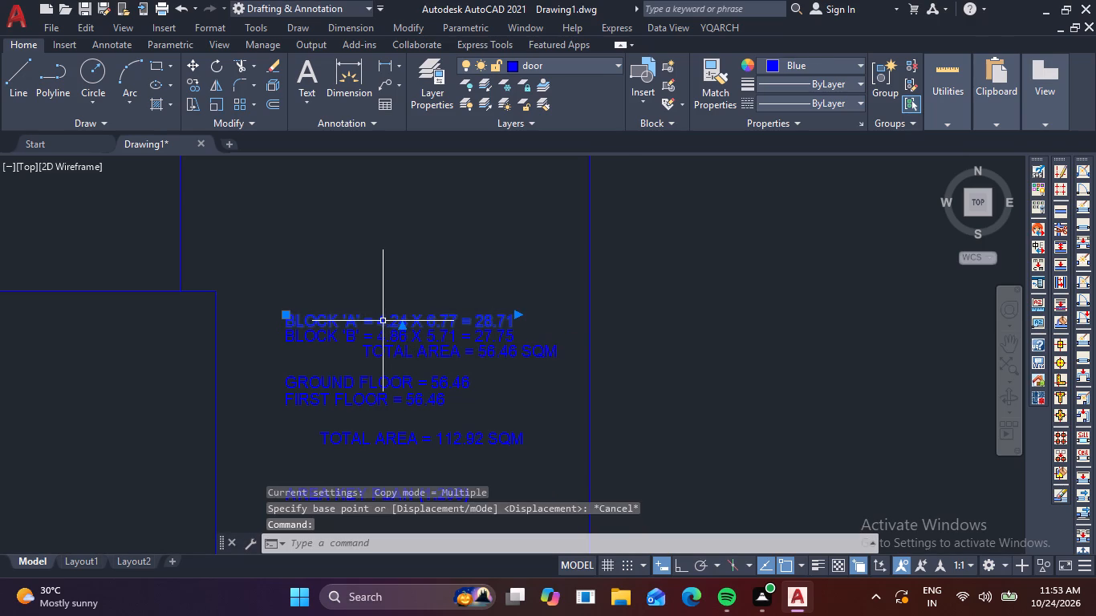
text(M)
key(space)
click(383, 321)
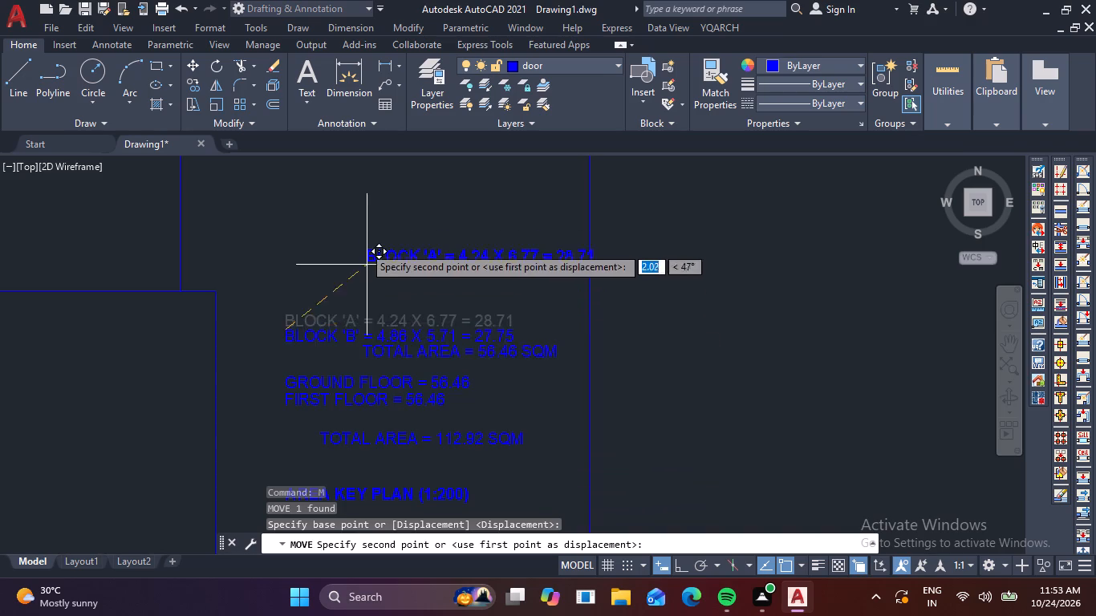
scroll(363, 242, down, 1)
middle_drag(360, 242, 332, 355)
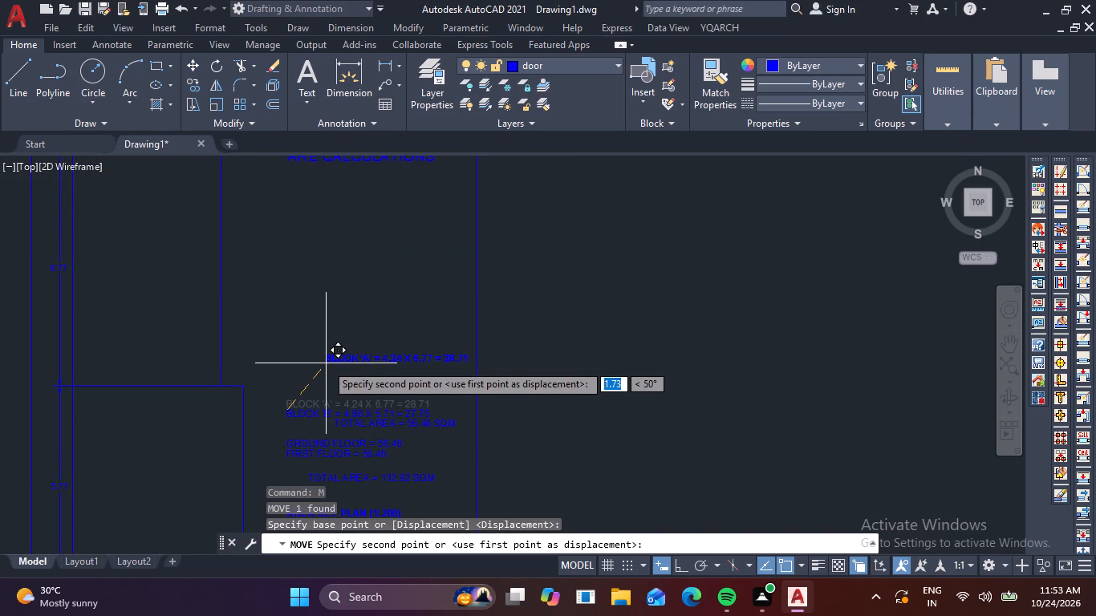
scroll(263, 284, down, 1)
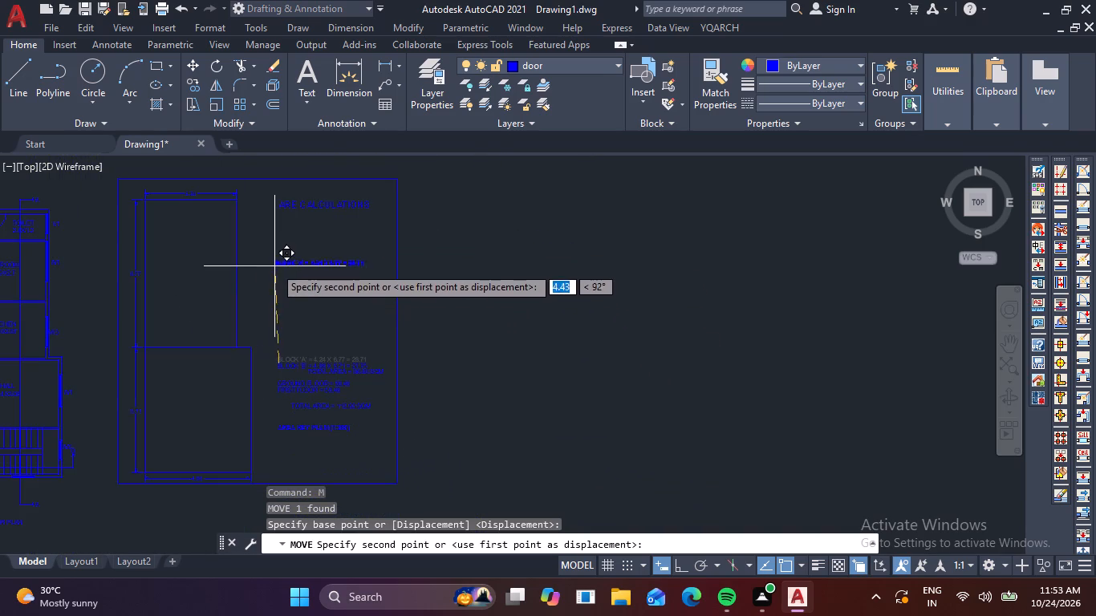
middle_drag(284, 278, 285, 311)
scroll(284, 252, up, 2)
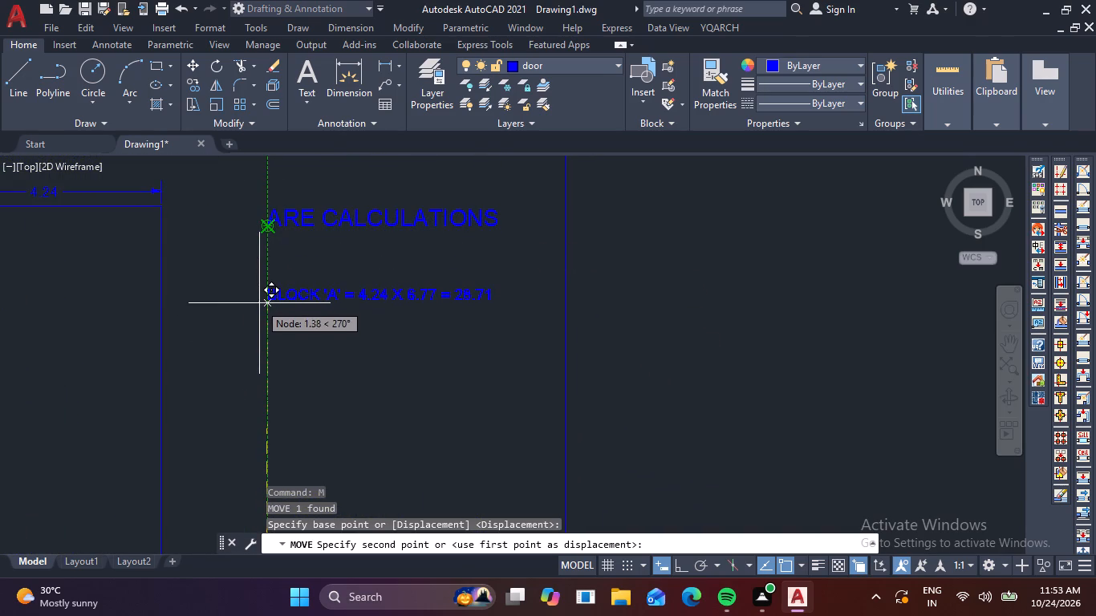
click(262, 294)
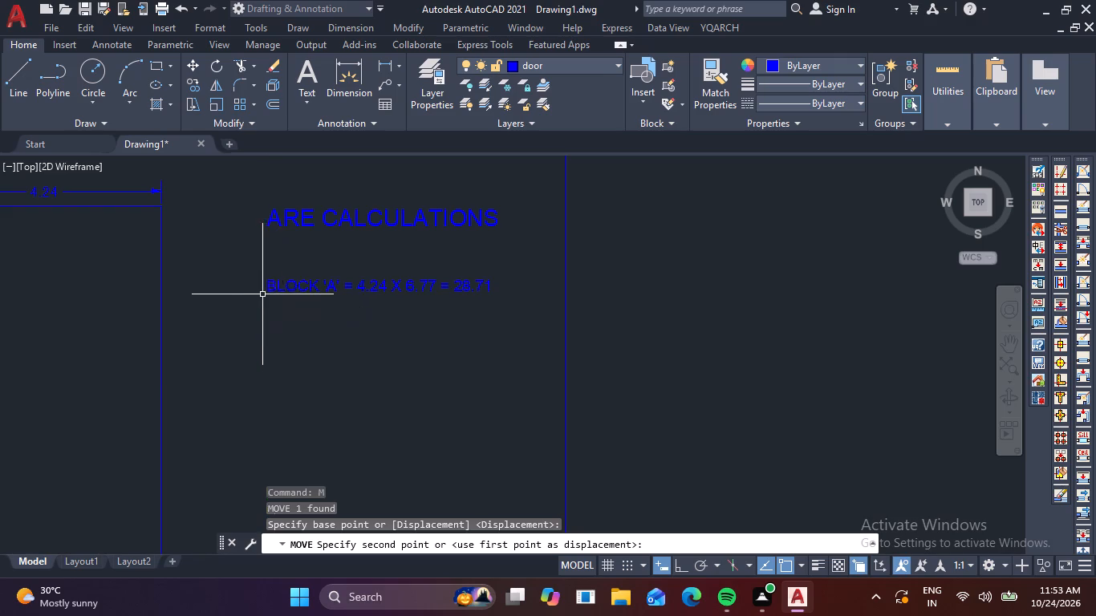
Set the BLOCK 'A' line's text height to 0.30, widen its frame to fit one line, and finish editing it.
double_click(477, 287)
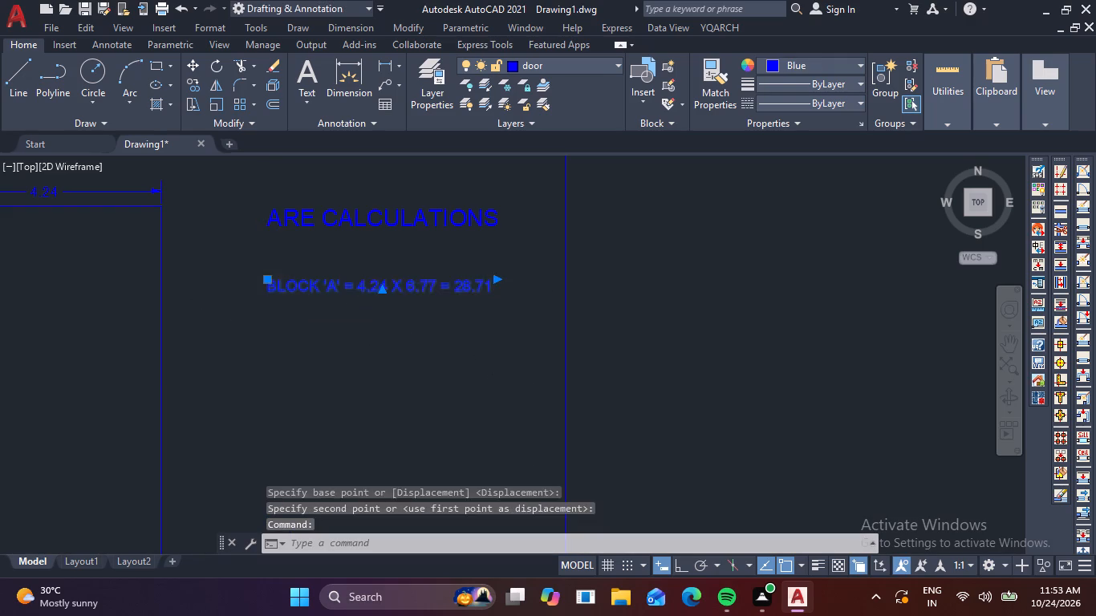
drag(493, 287, 221, 282)
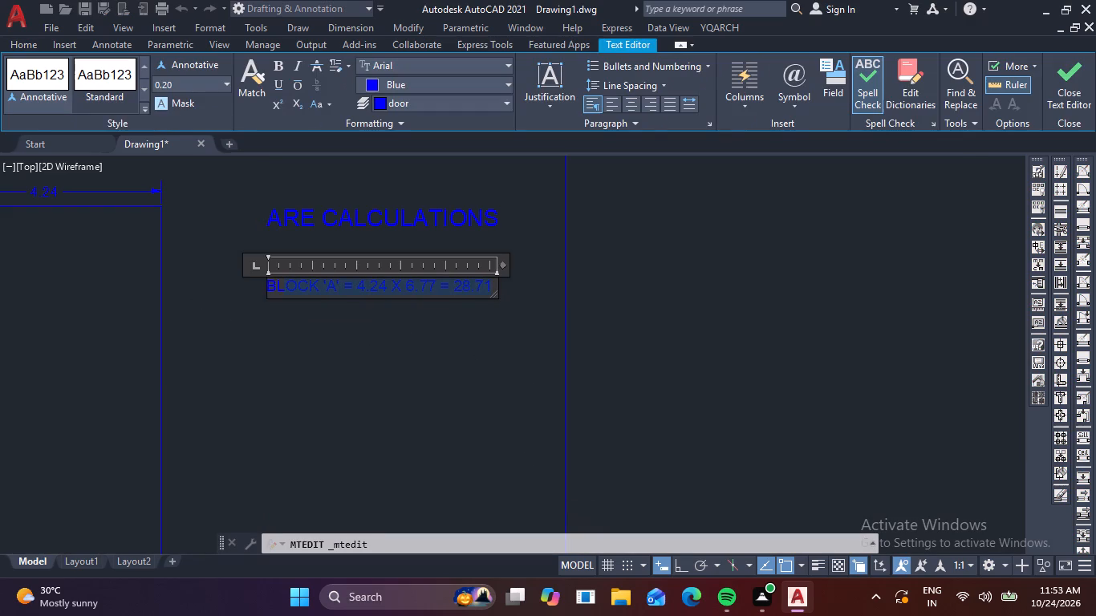
drag(221, 282, 209, 285)
click(193, 79)
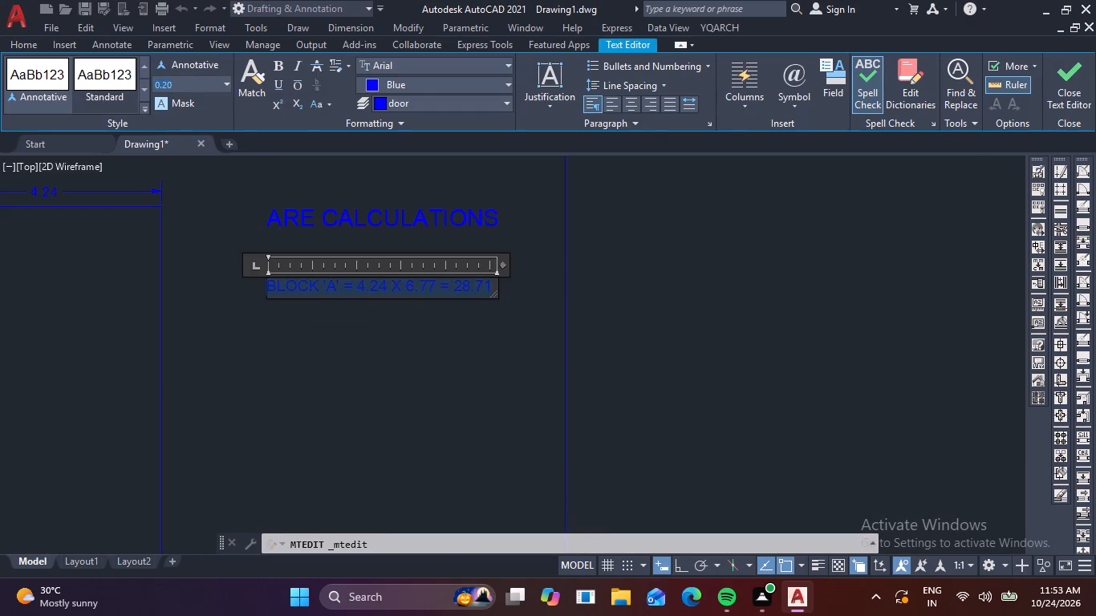
text(.30)
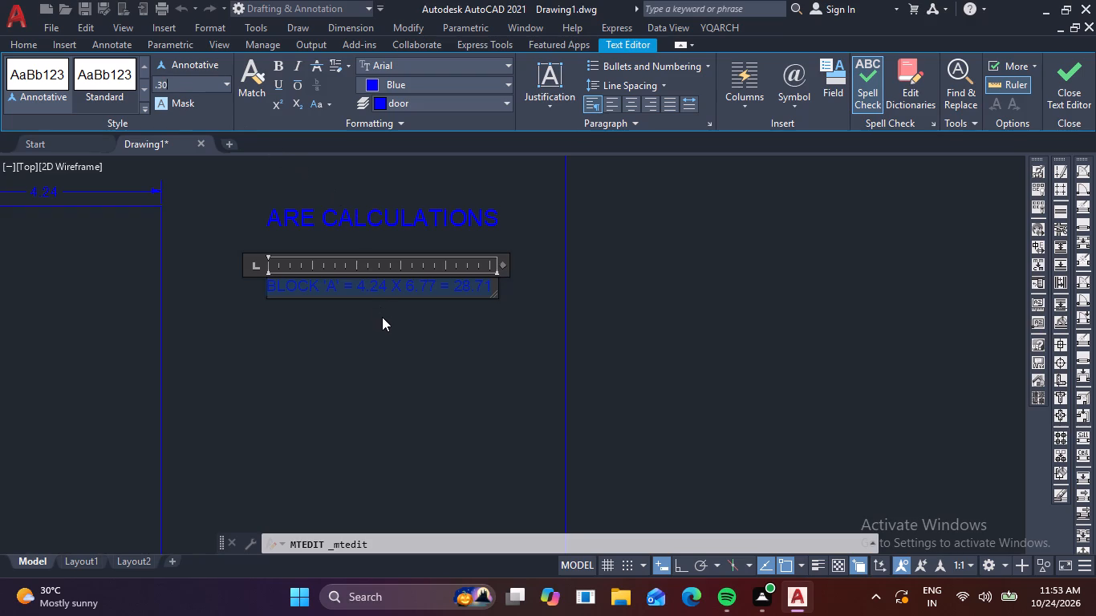
key(Return)
scroll(382, 317, up, 1)
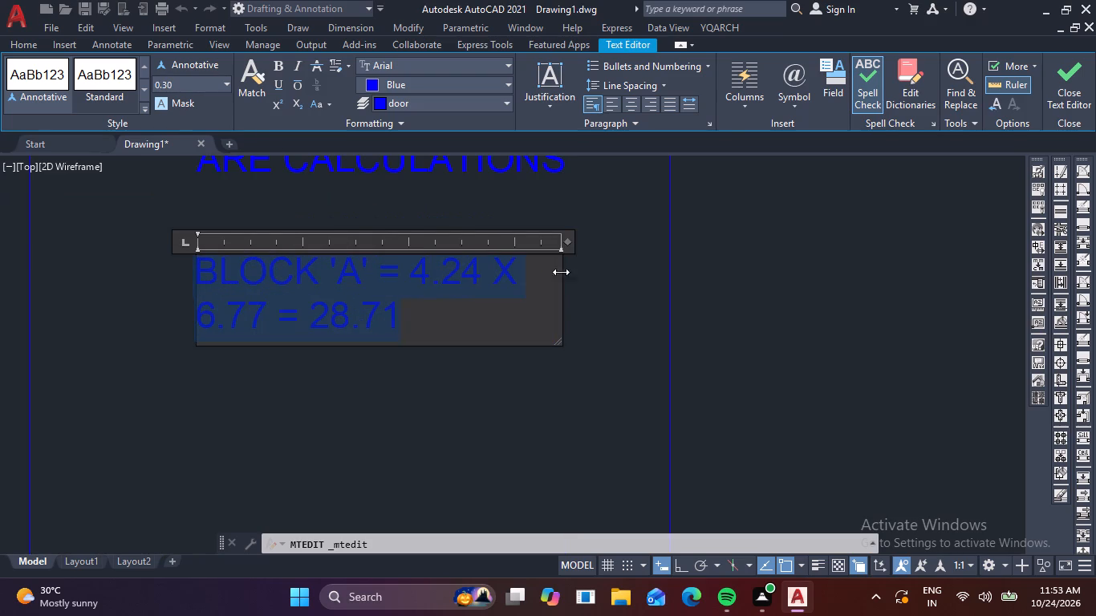
drag(563, 239, 676, 245)
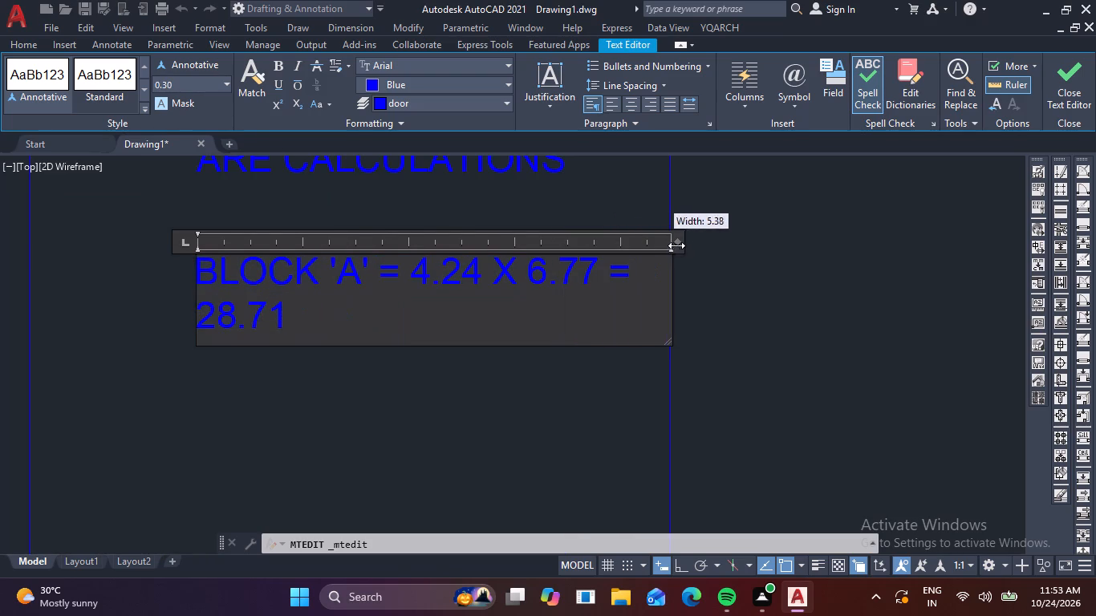
drag(676, 245, 762, 234)
scroll(432, 391, down, 2)
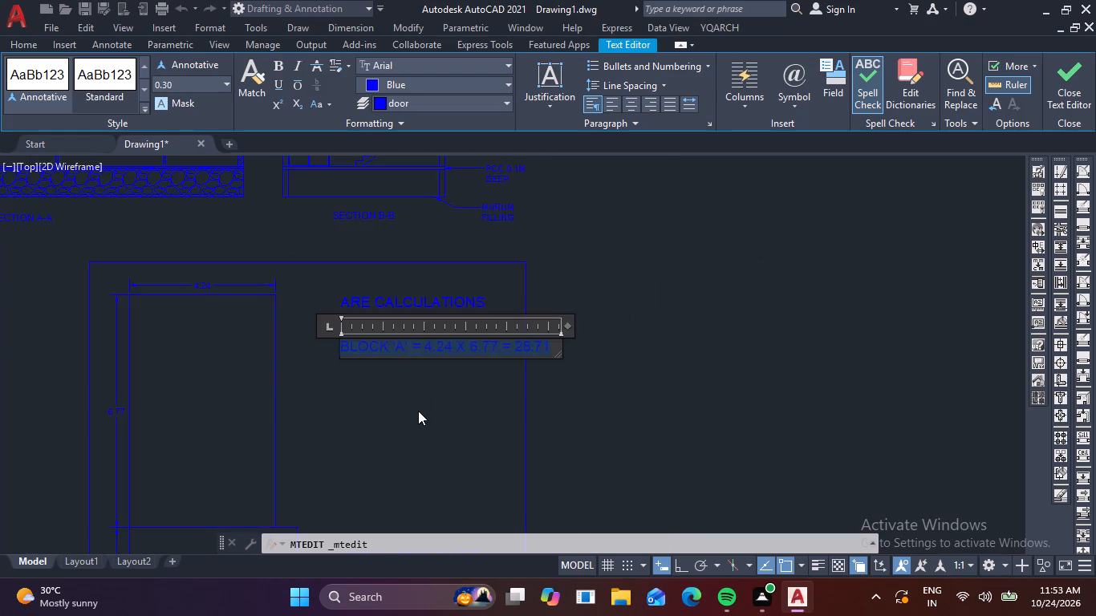
click(423, 417)
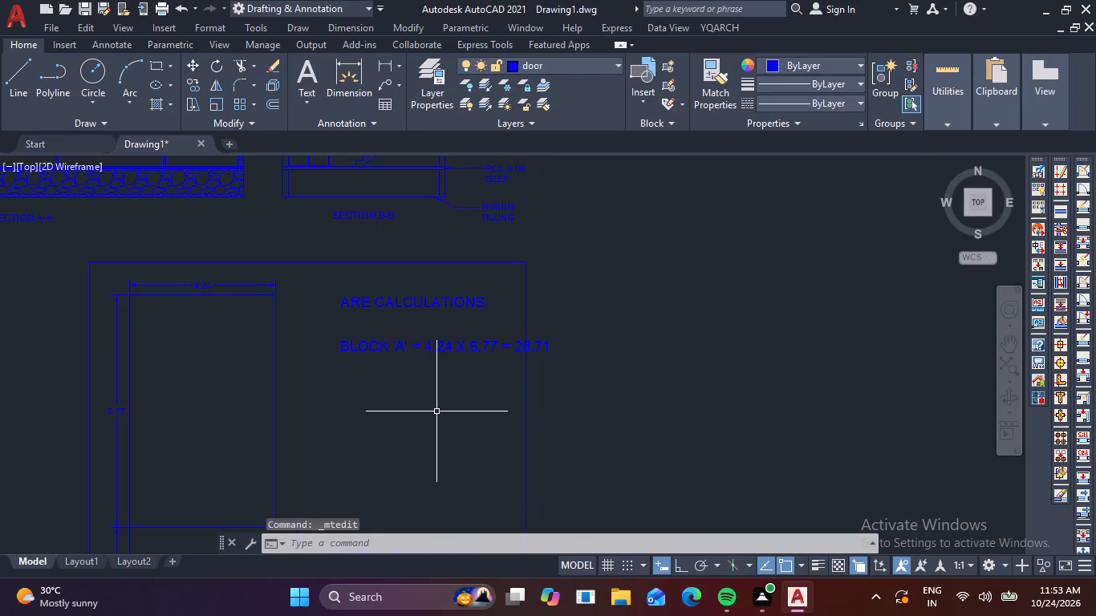
Move the ARE CALCULATIONS heading and the BLOCK 'A' line together slightly to the left, closer to the key plan.
scroll(536, 411, down, 1)
scroll(440, 381, up, 2)
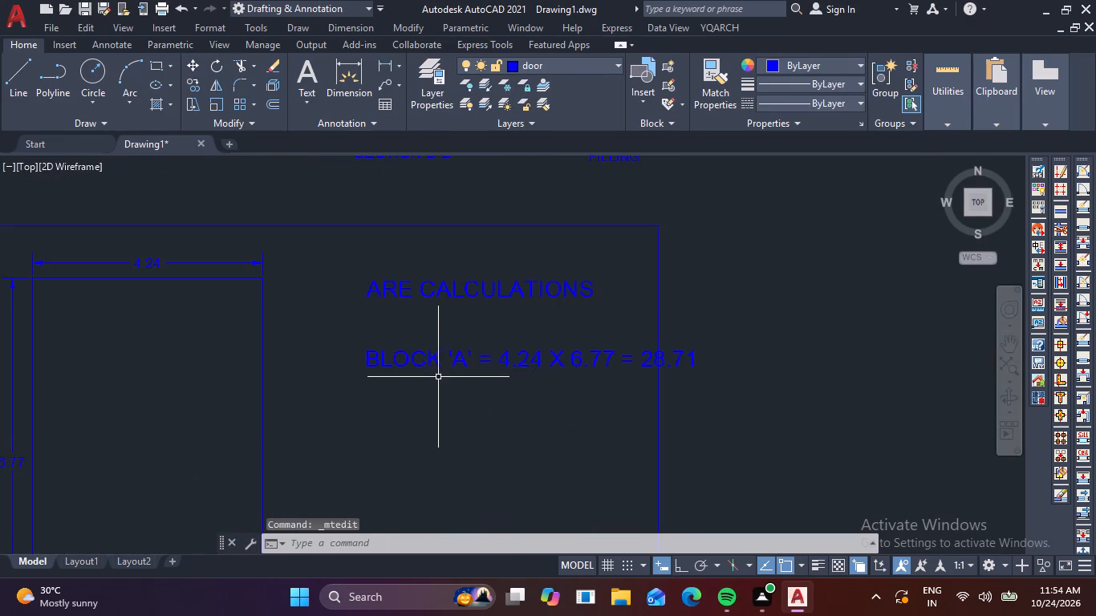
drag(436, 386, 430, 368)
click(359, 271)
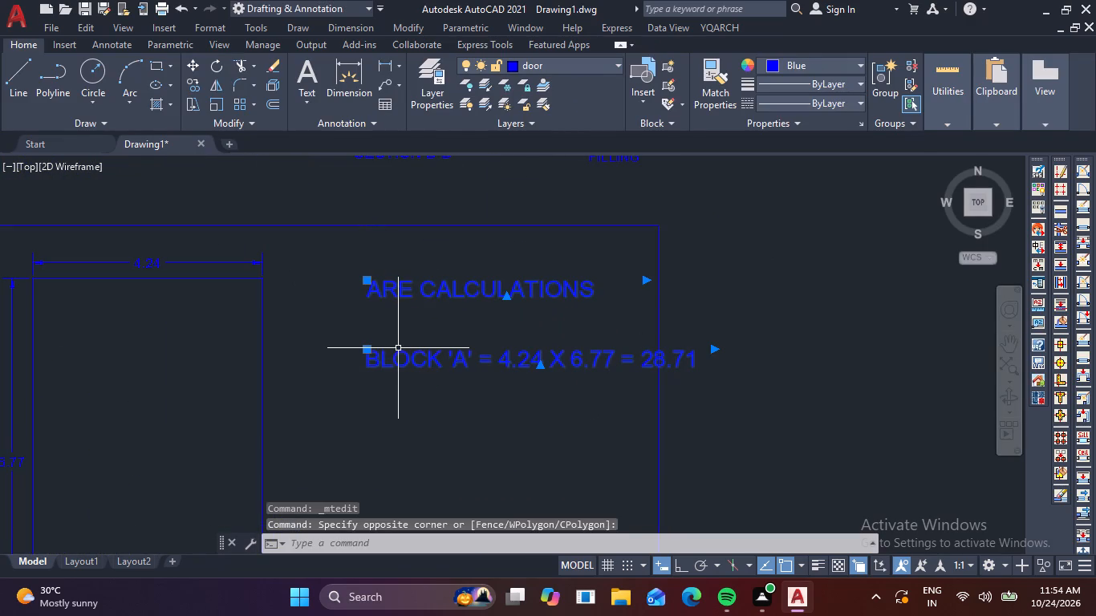
key(m)
key(space)
click(370, 367)
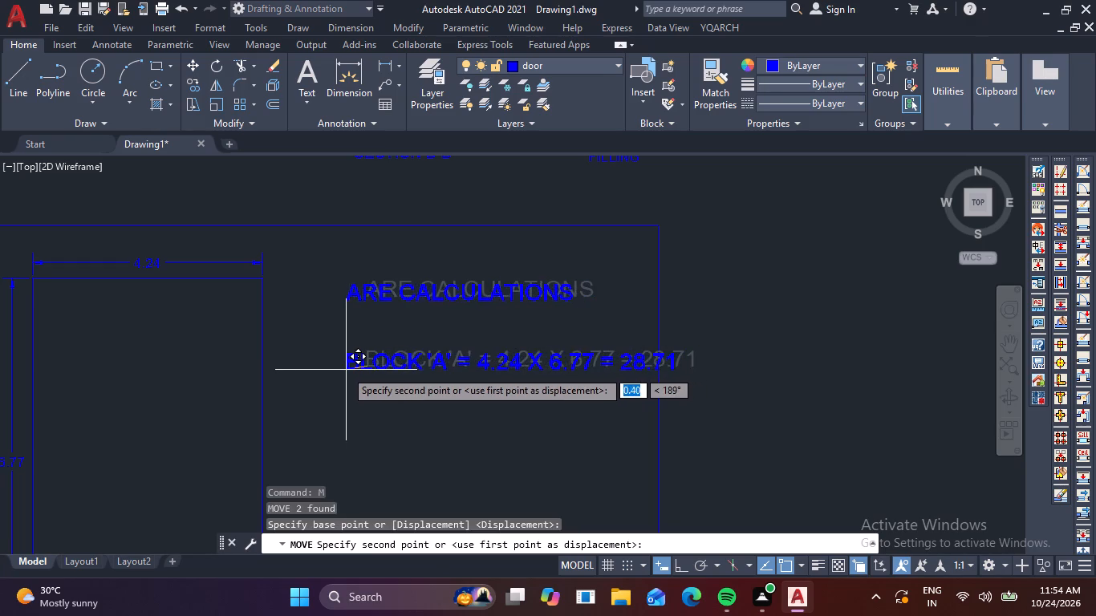
click(340, 368)
Stretch the boundary rectangle's right edge slightly outward so it clears the end of the BLOCK 'A' line.
scroll(393, 383, down, 2)
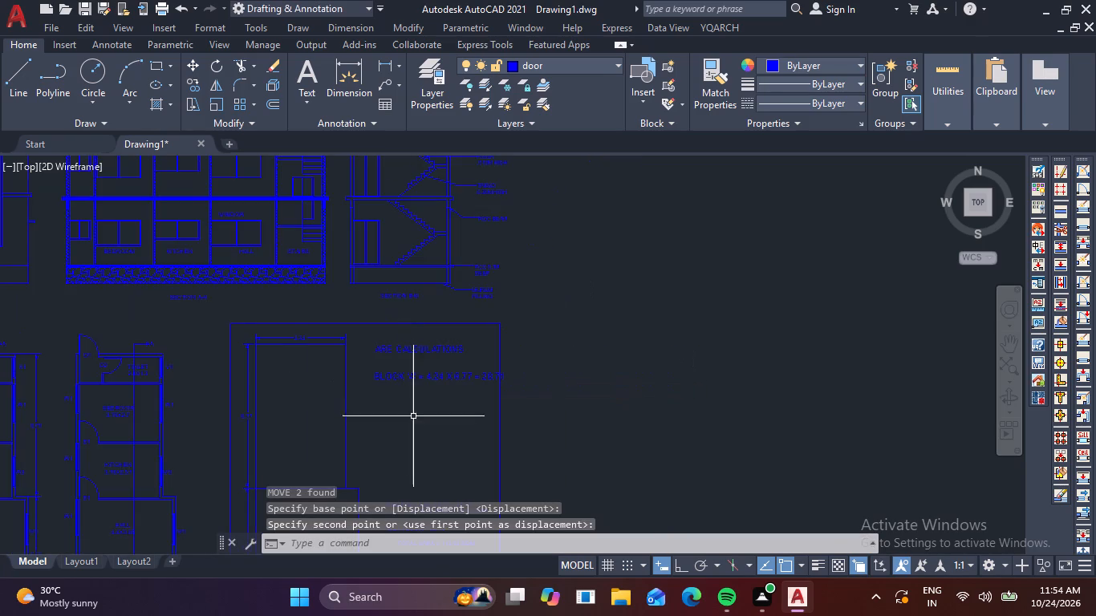
middle_drag(413, 416, 424, 360)
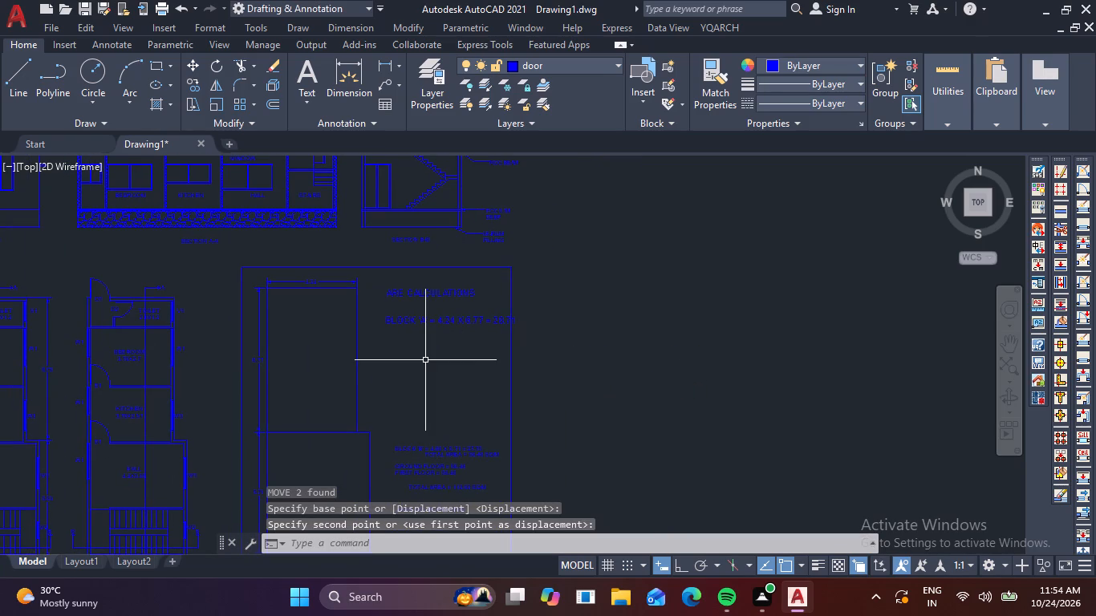
click(509, 379)
scroll(595, 408, down, 1)
middle_drag(583, 401, 553, 342)
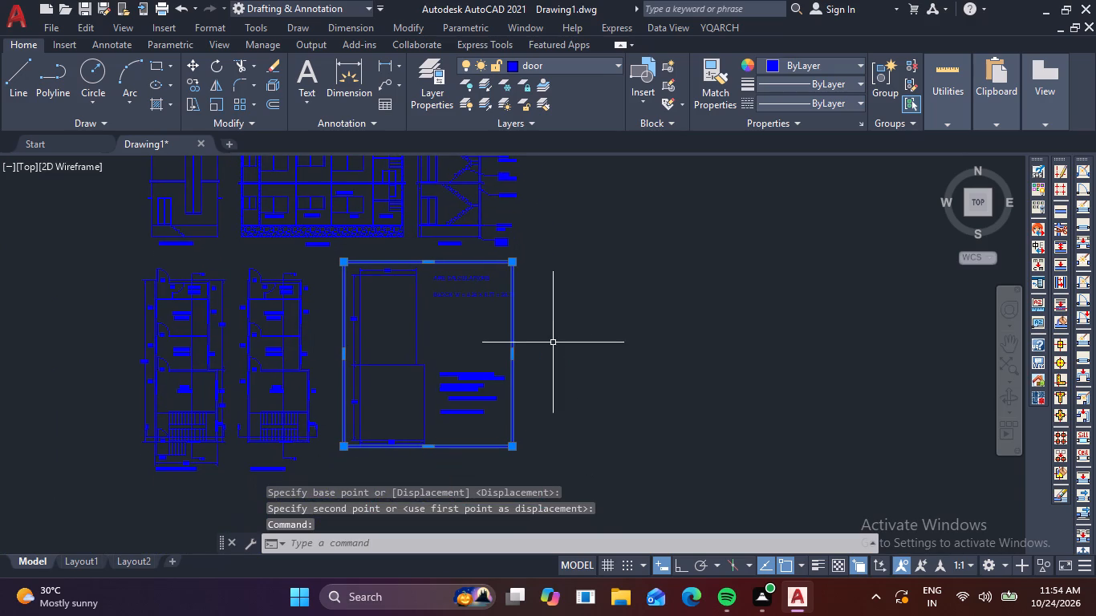
click(509, 353)
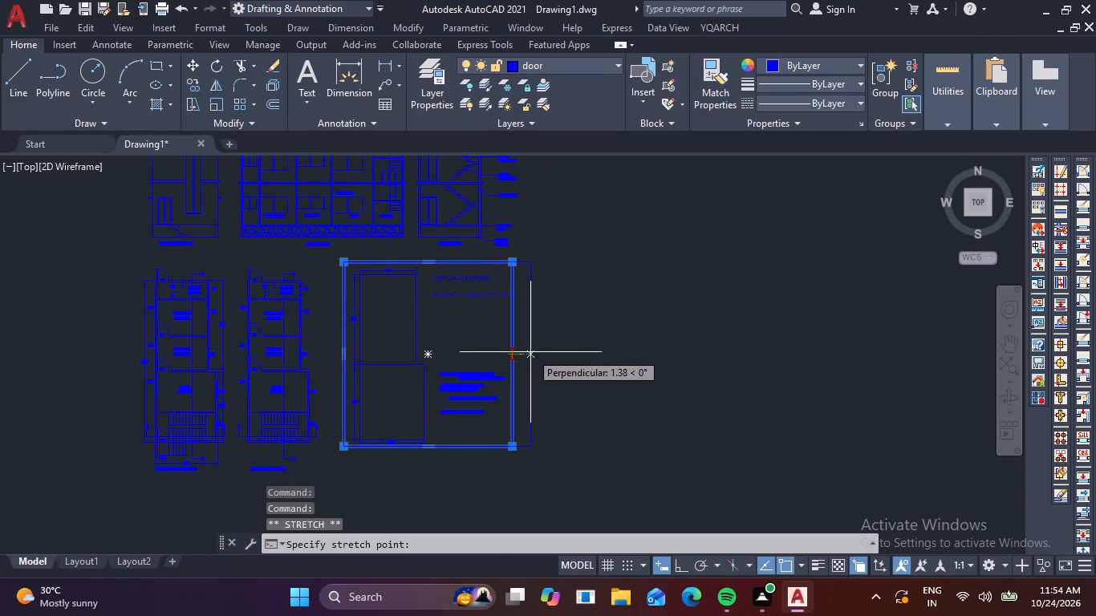
click(521, 352)
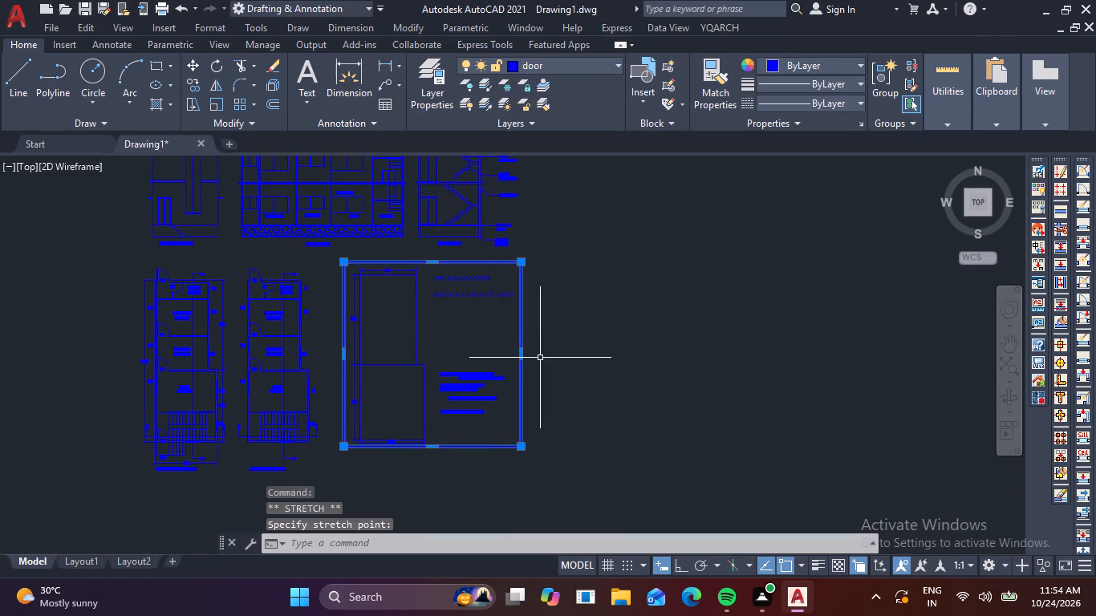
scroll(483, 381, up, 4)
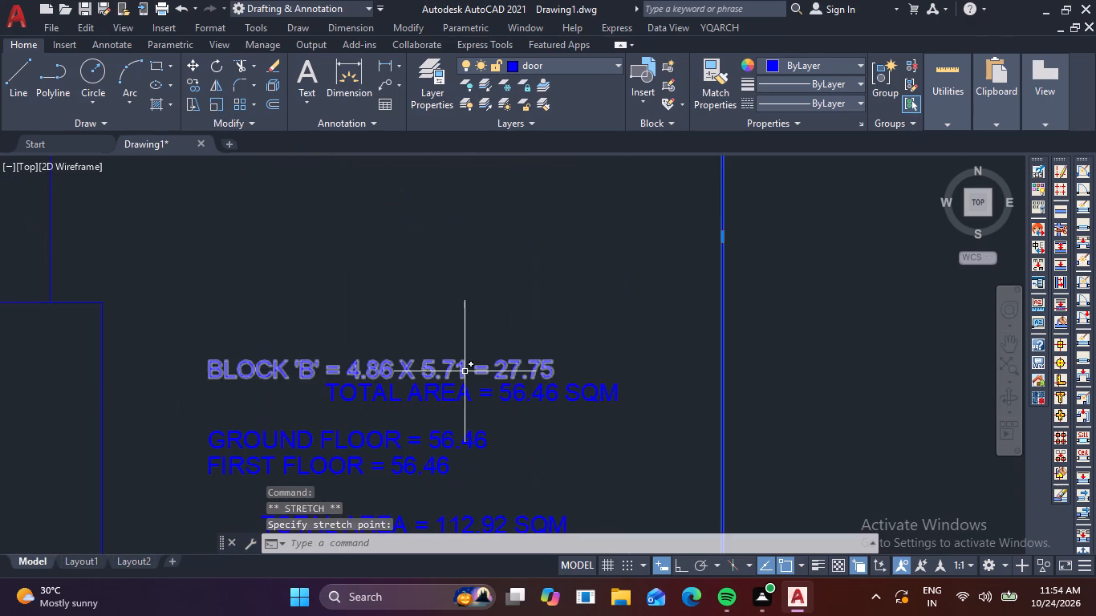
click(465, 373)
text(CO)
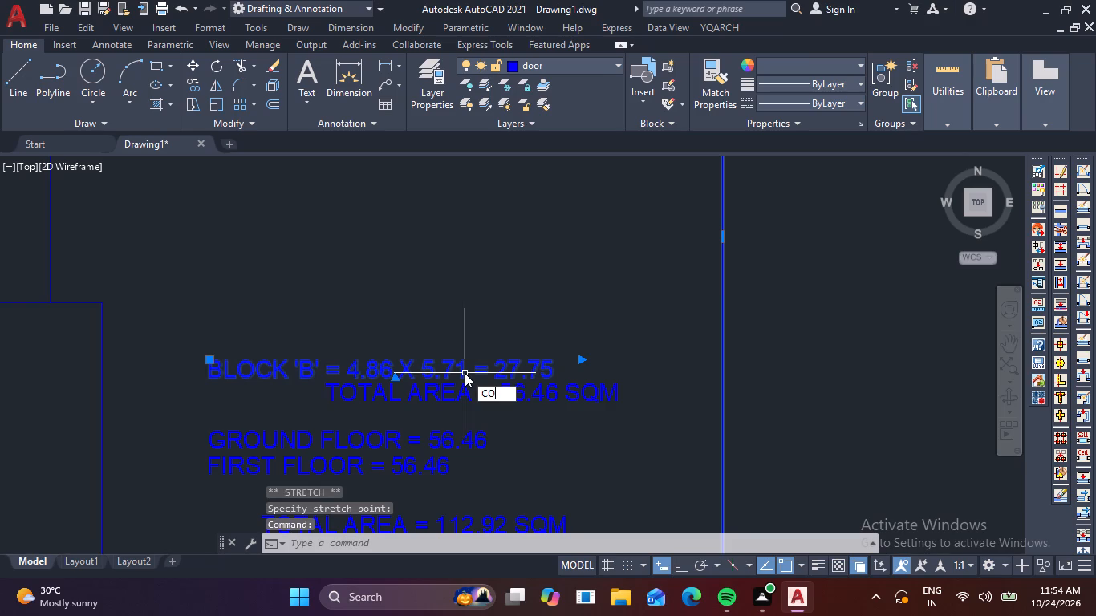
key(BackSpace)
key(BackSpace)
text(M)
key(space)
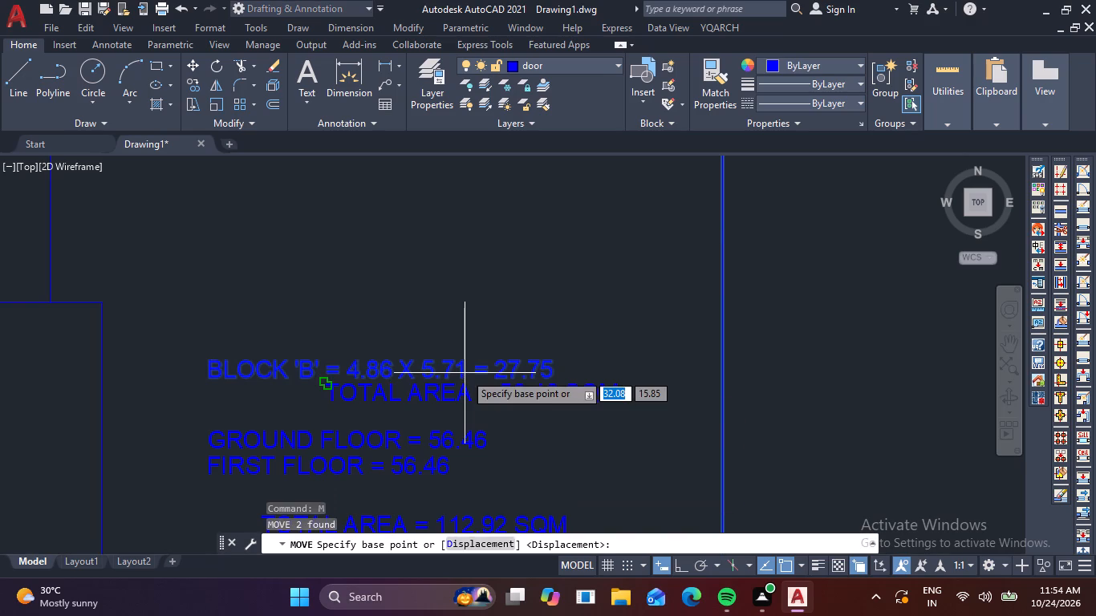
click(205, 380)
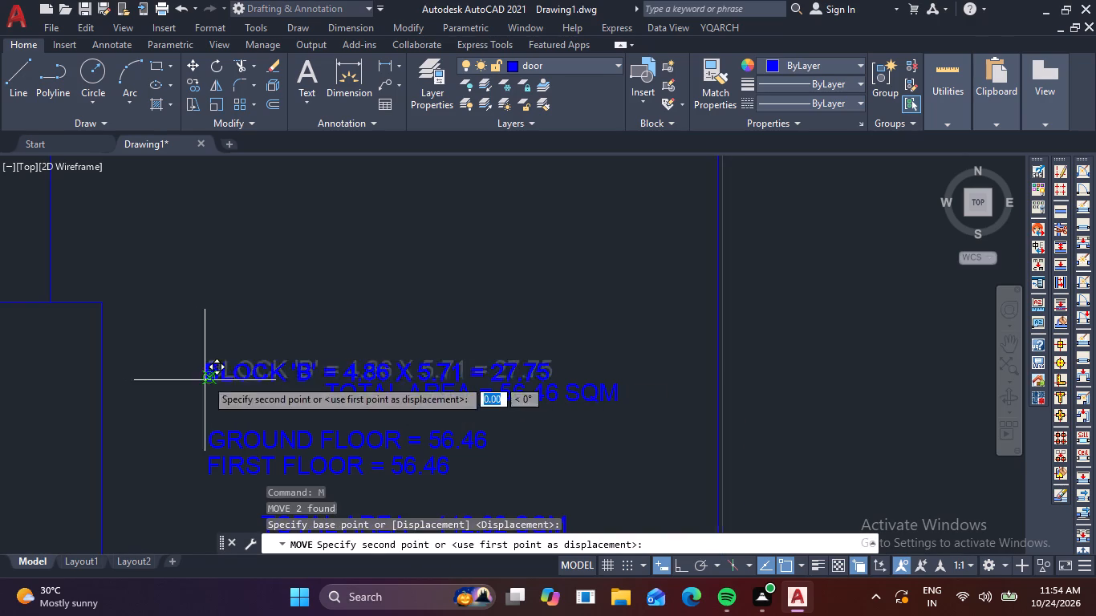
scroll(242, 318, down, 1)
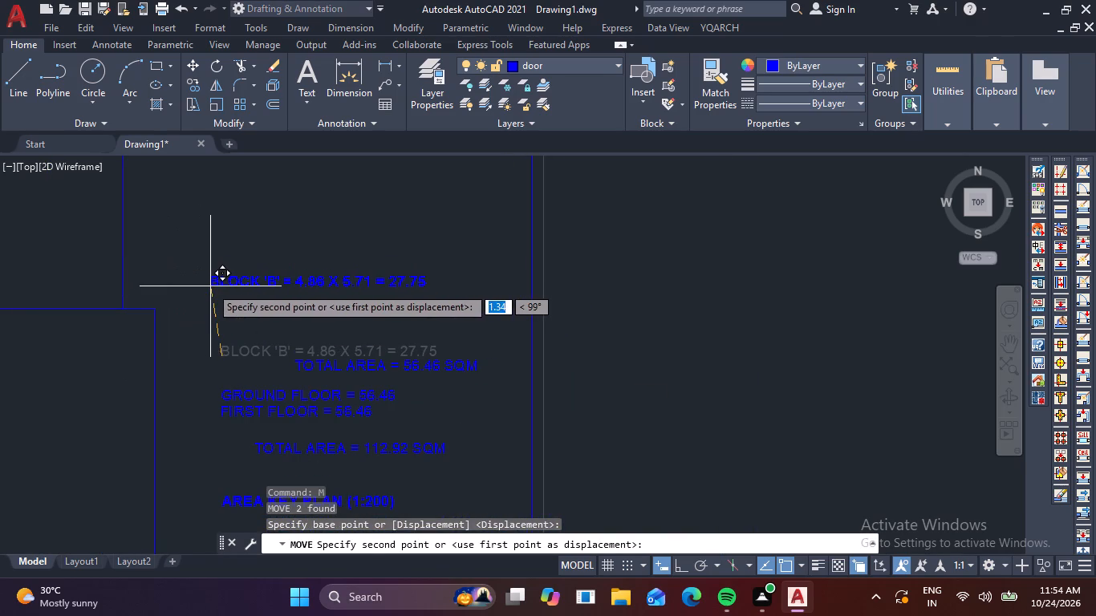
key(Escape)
Move the BLOCK 'B' line up to about 0.72 below the BLOCK 'A' line, aligned with its left edge.
click(254, 354)
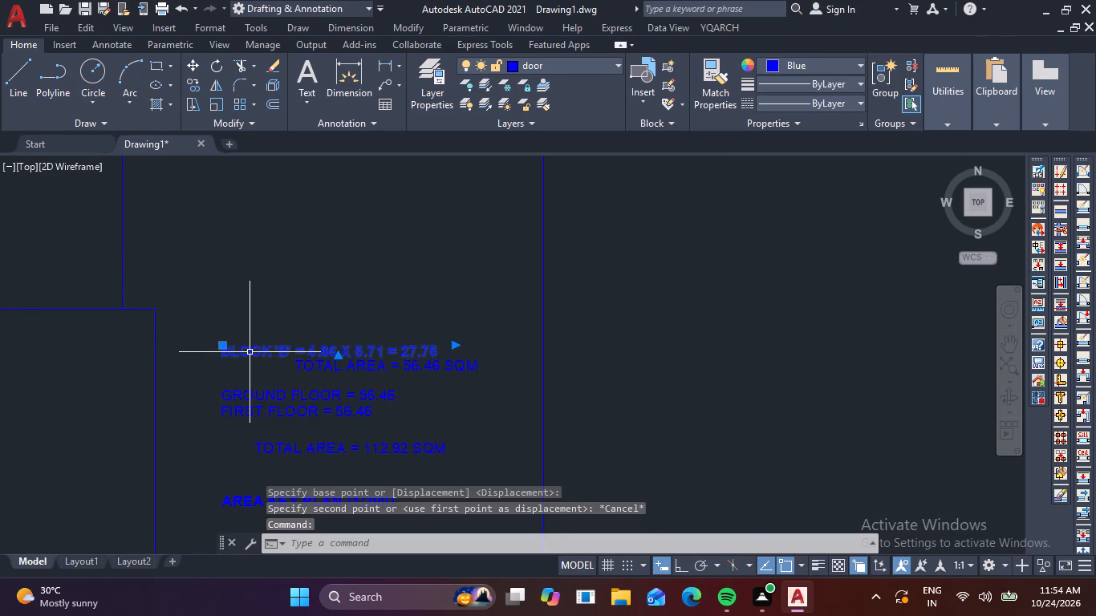
text(M)
key(space)
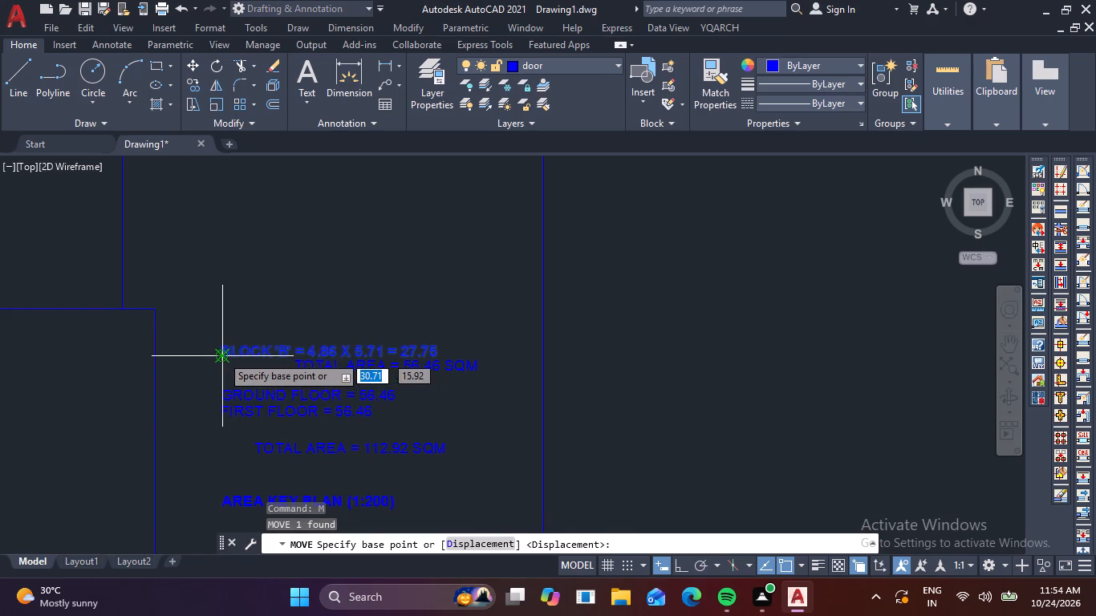
click(221, 355)
scroll(237, 262, down, 1)
middle_drag(239, 262, 225, 424)
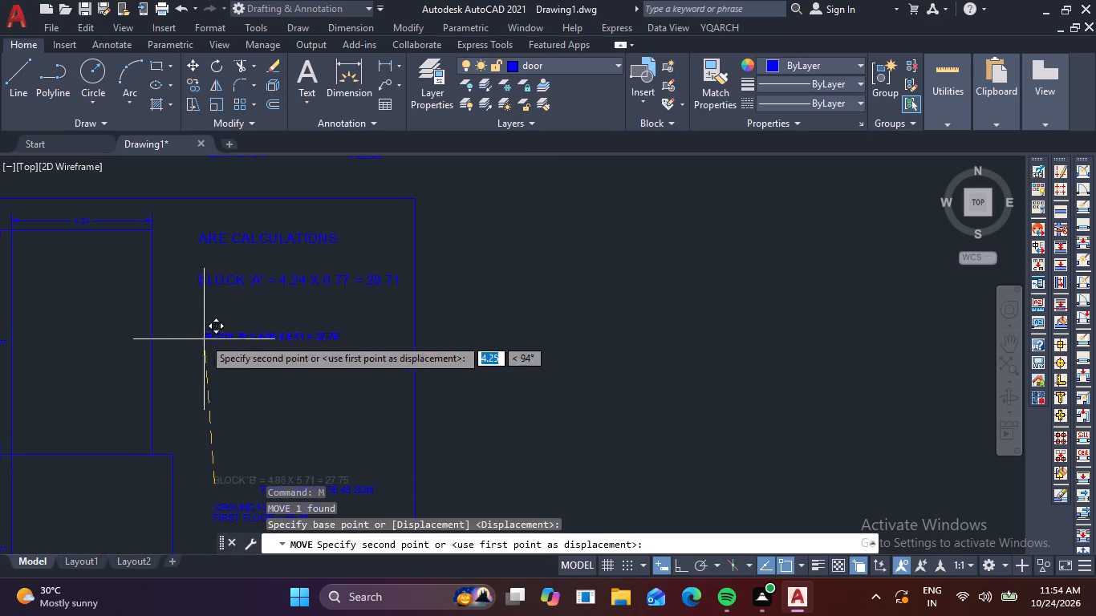
scroll(178, 312, up, 1)
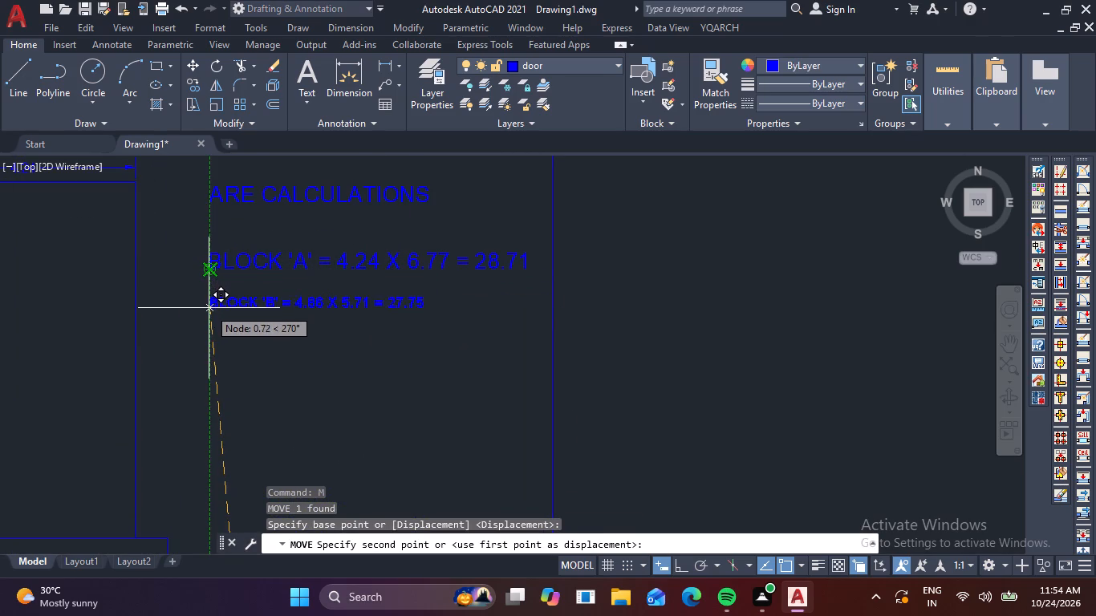
click(209, 309)
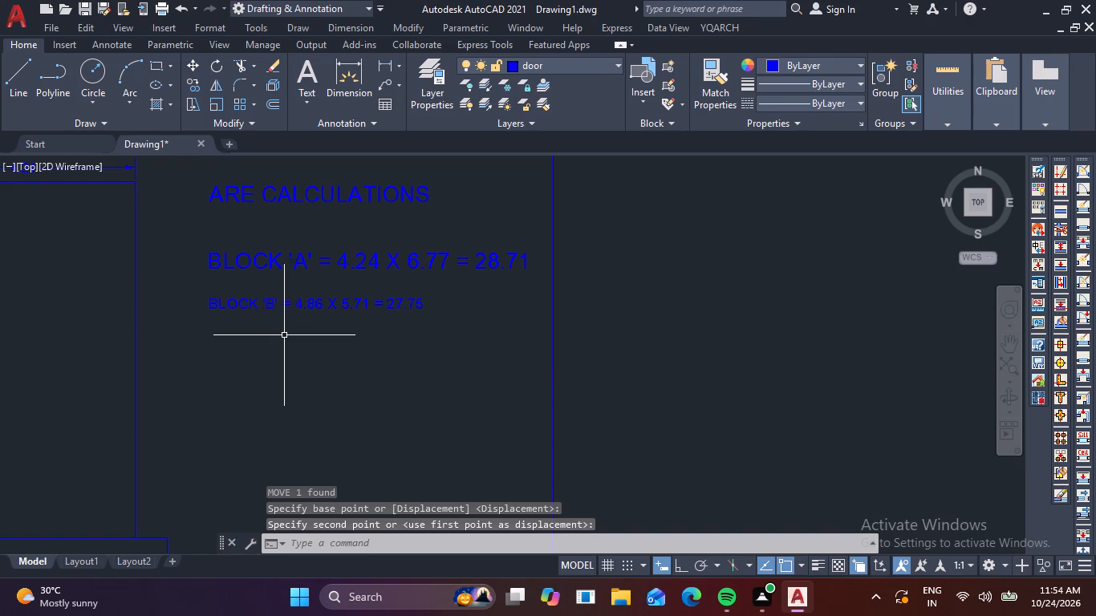
Set the BLOCK 'B' line's text height to 0.30, widen its frame to fit one line, and finish editing it.
double_click(272, 306)
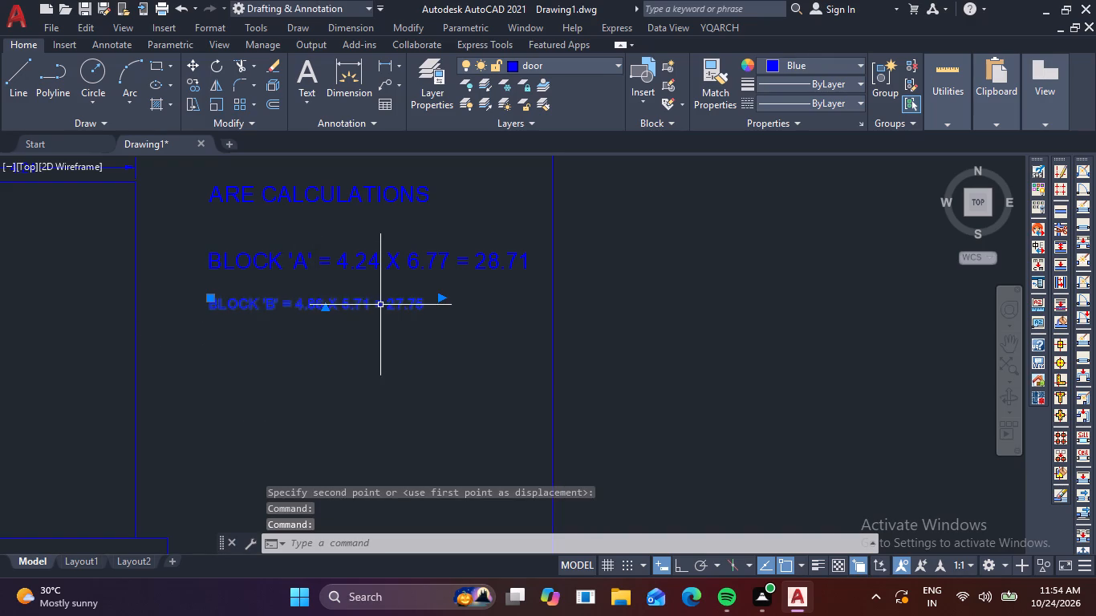
double_click(380, 305)
drag(432, 306, 148, 295)
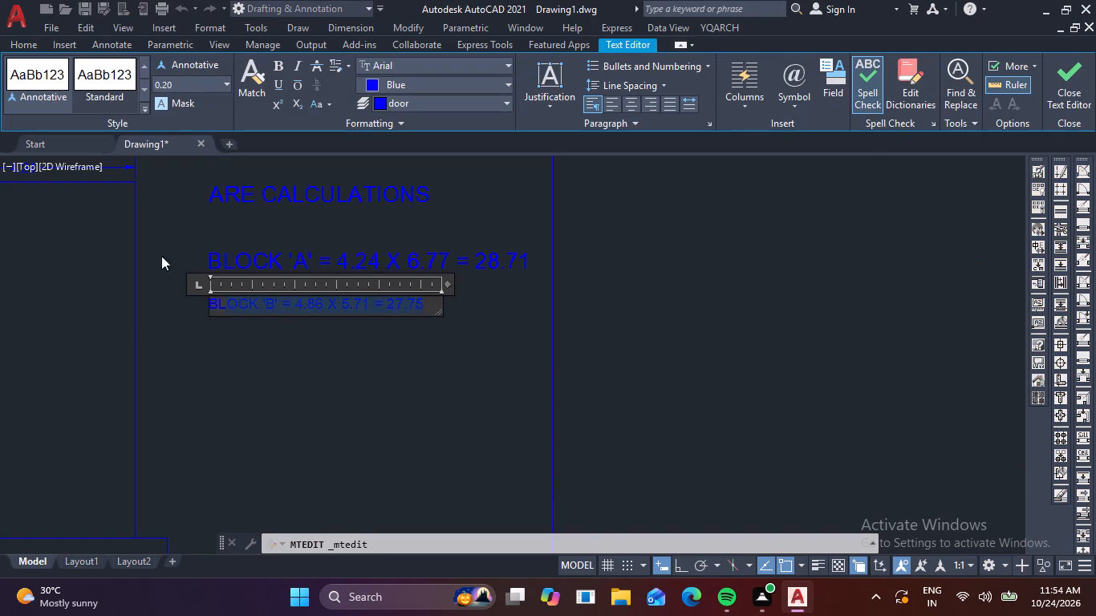
click(196, 90)
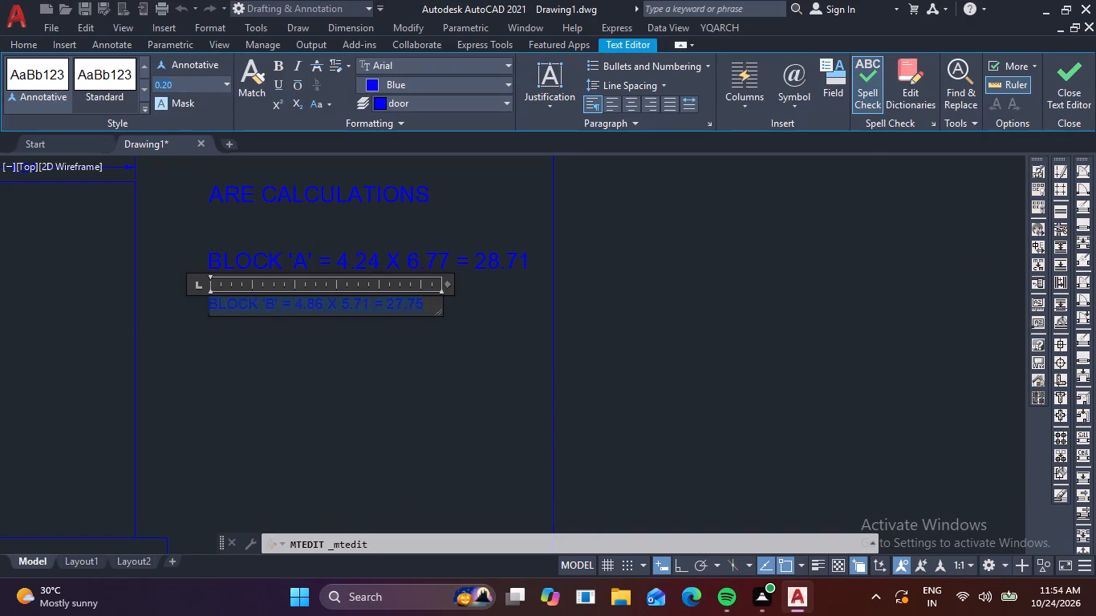
text(.30)
key(Return)
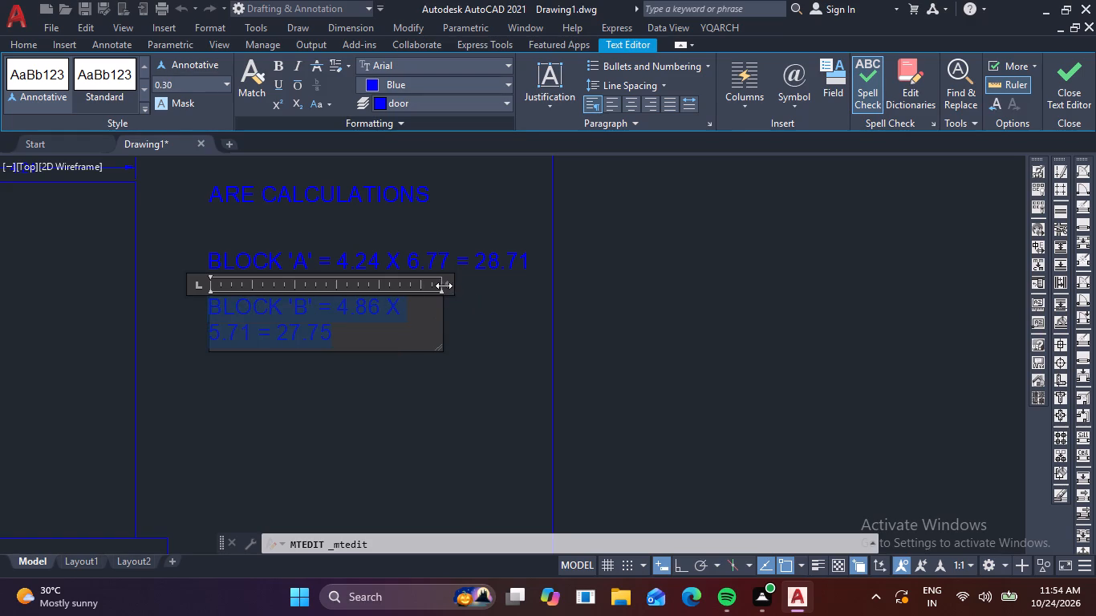
drag(444, 286, 610, 283)
click(497, 377)
Move the BLOCK 'B' line slightly up, closer to the BLOCK 'A' line, keeping their left edges aligned.
scroll(497, 375, down, 2)
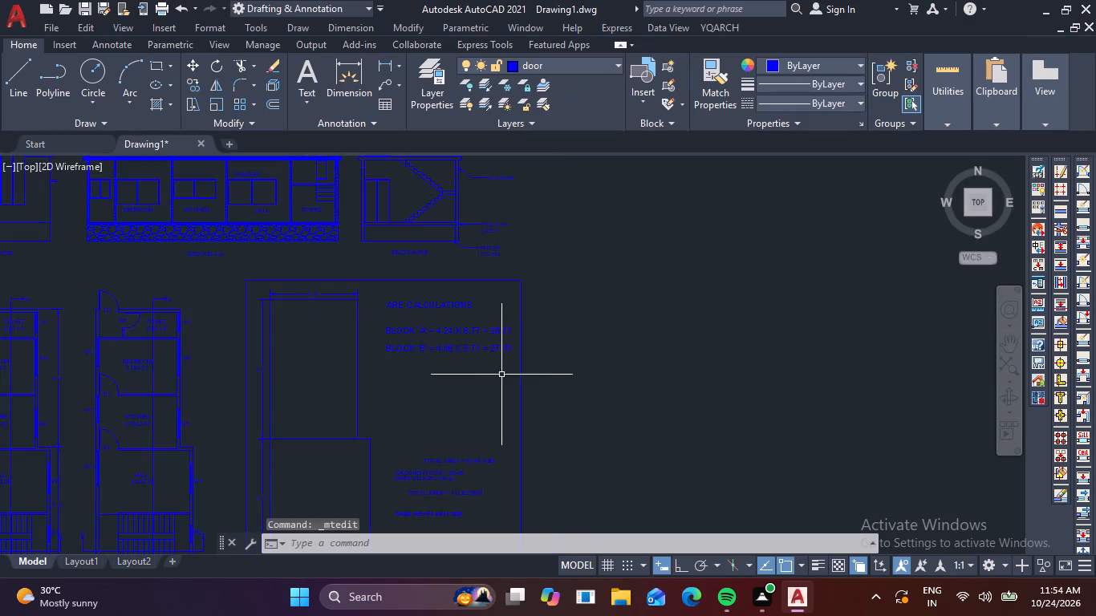
middle_drag(489, 389, 474, 311)
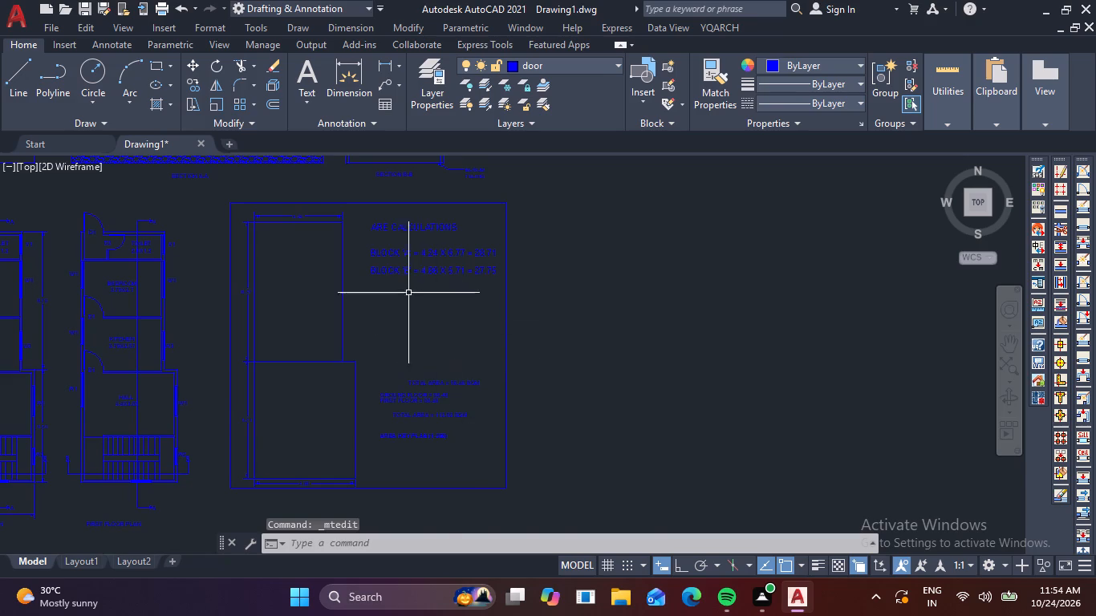
scroll(403, 289, up, 2)
double_click(358, 259)
click(341, 243)
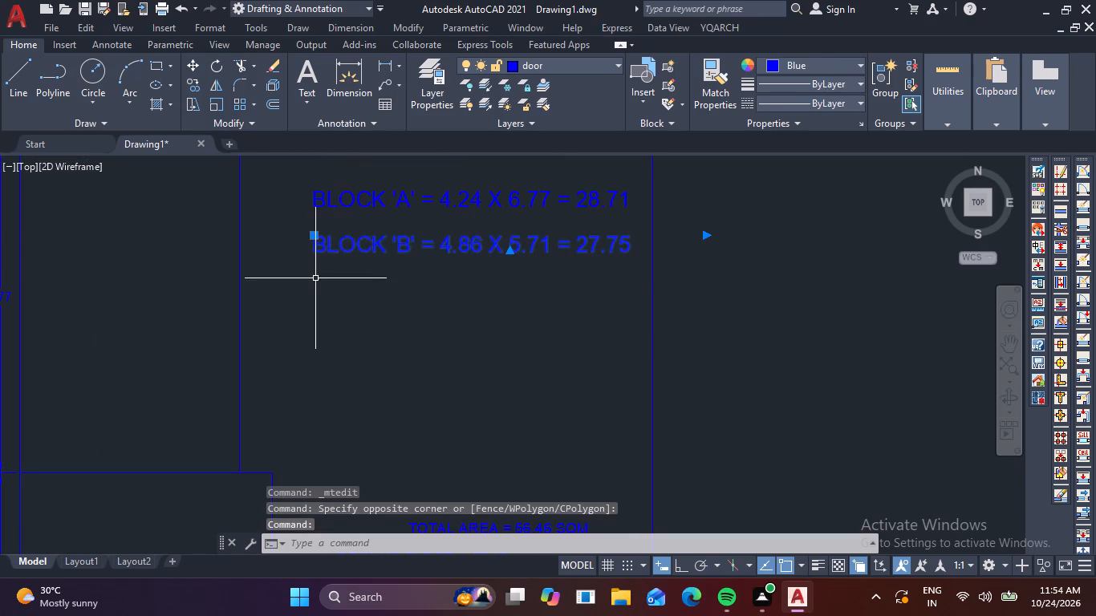
key(m)
key(space)
scroll(313, 285, up, 2)
scroll(314, 260, down, 1)
middle_drag(316, 293, 338, 370)
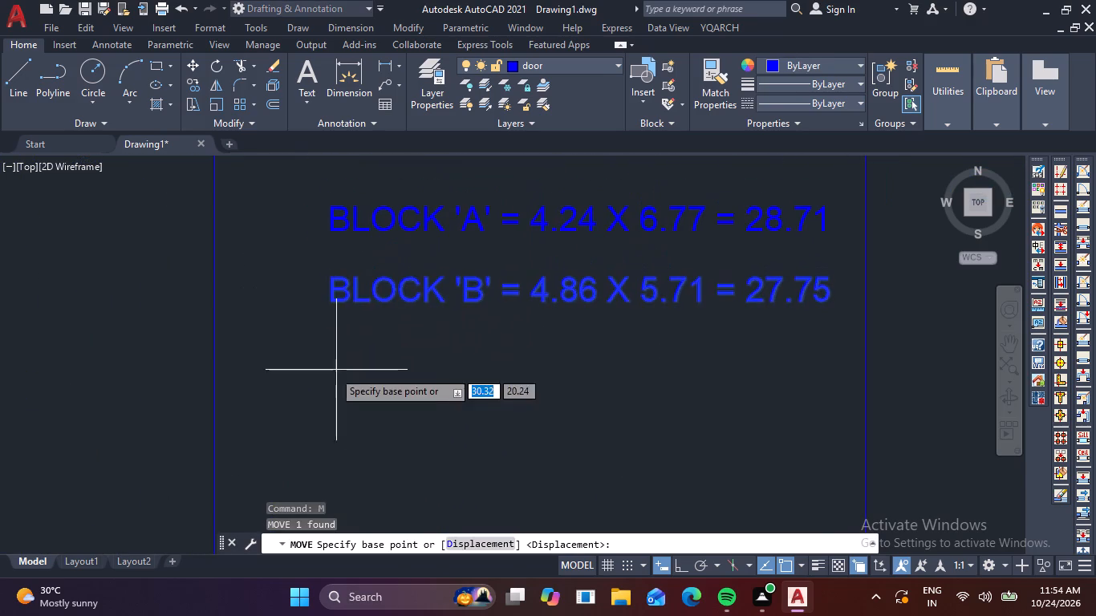
click(331, 303)
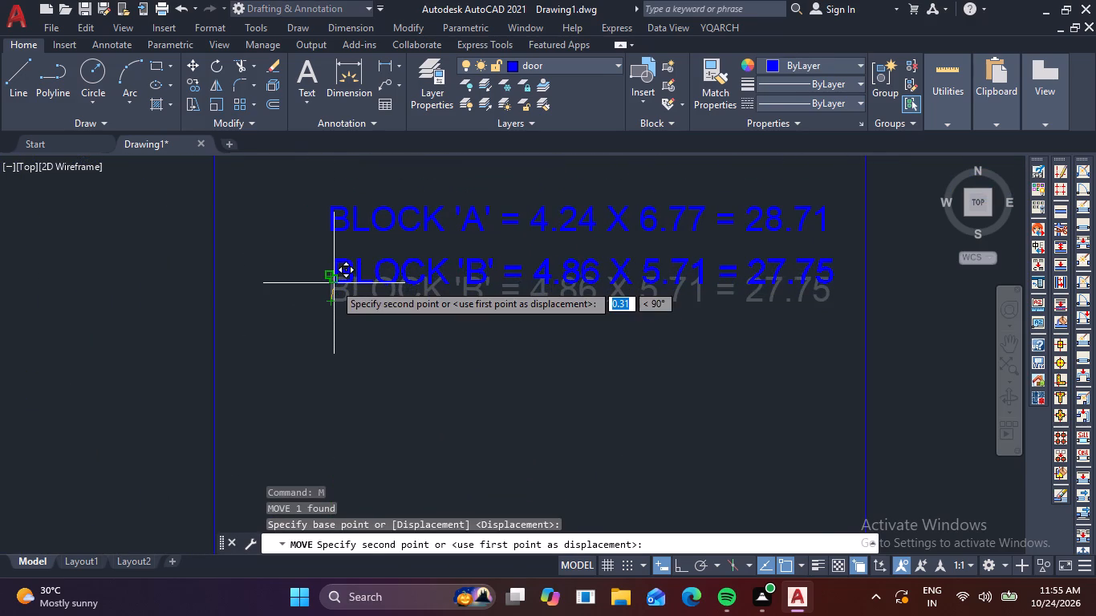
click(326, 285)
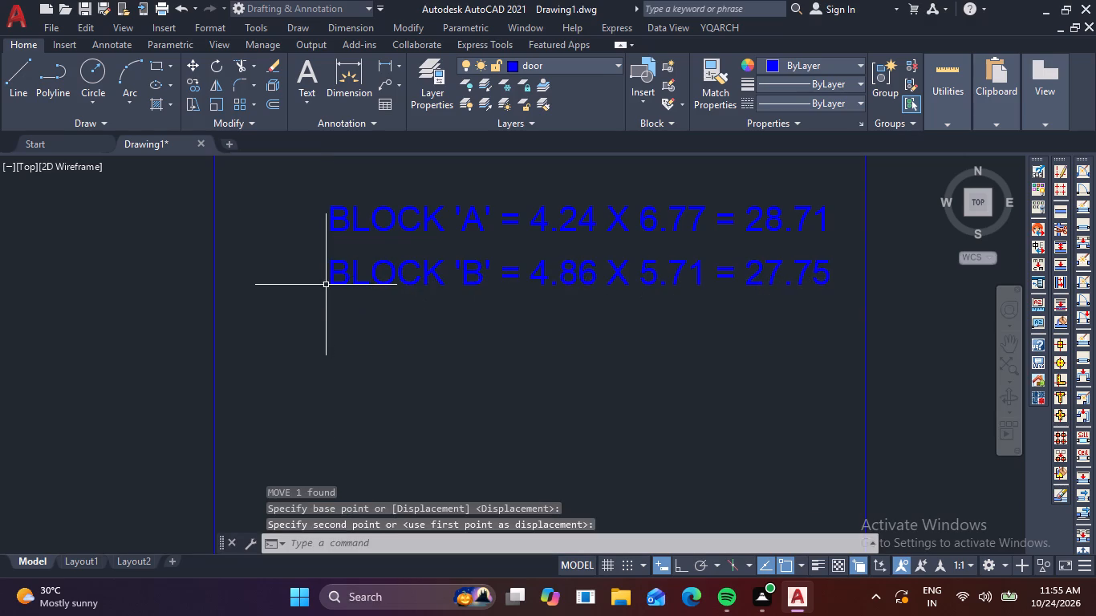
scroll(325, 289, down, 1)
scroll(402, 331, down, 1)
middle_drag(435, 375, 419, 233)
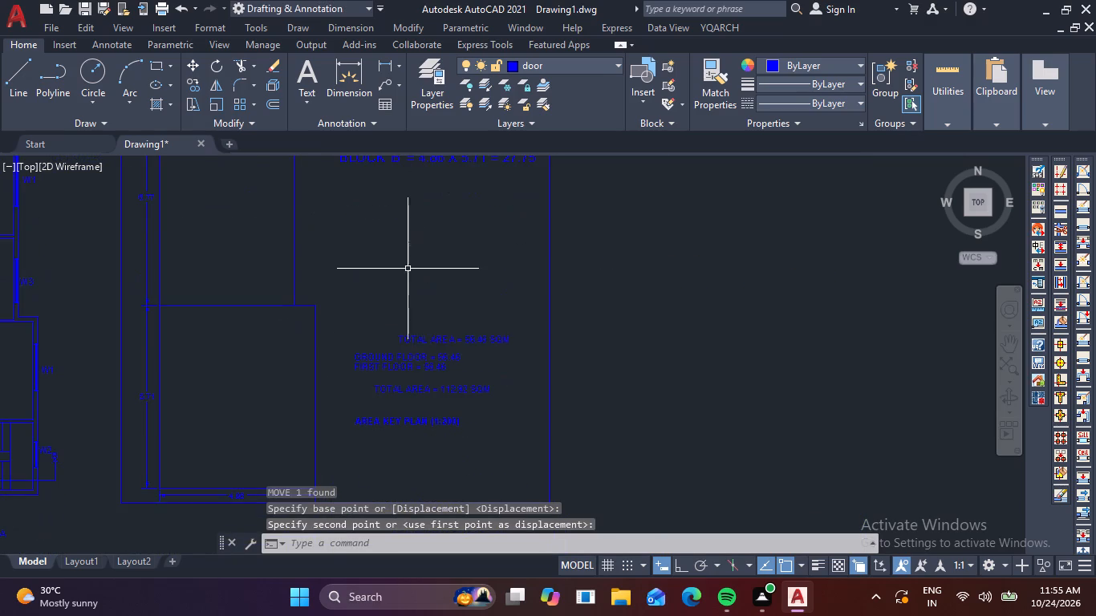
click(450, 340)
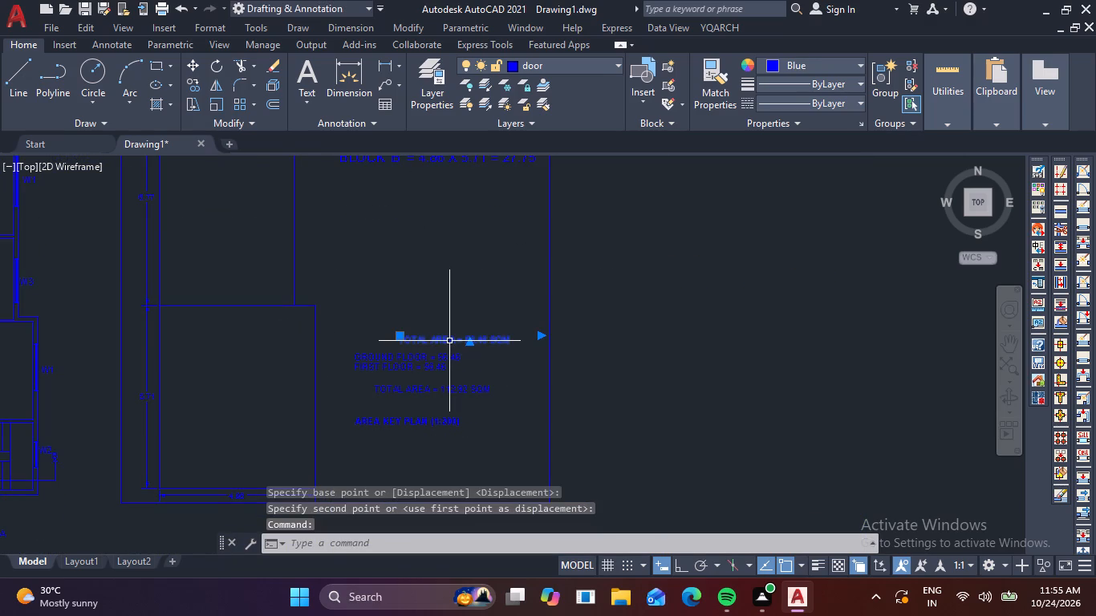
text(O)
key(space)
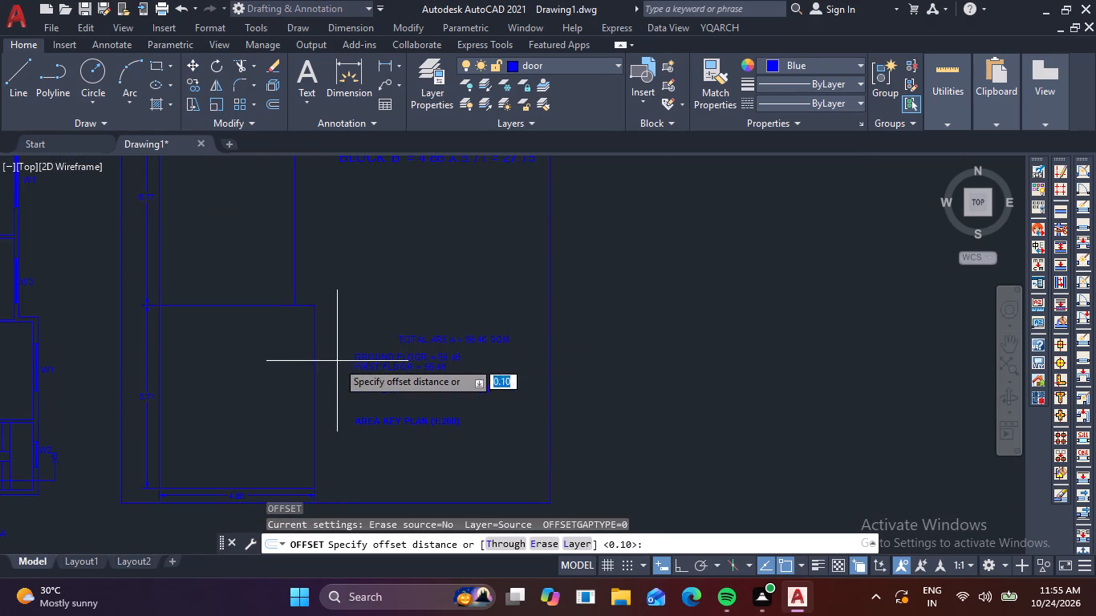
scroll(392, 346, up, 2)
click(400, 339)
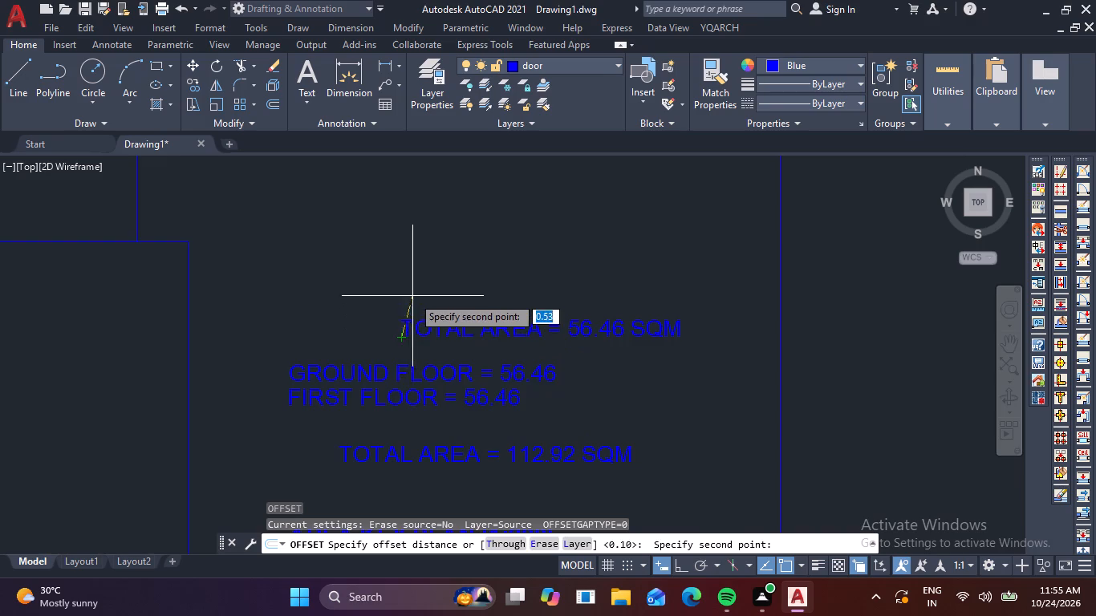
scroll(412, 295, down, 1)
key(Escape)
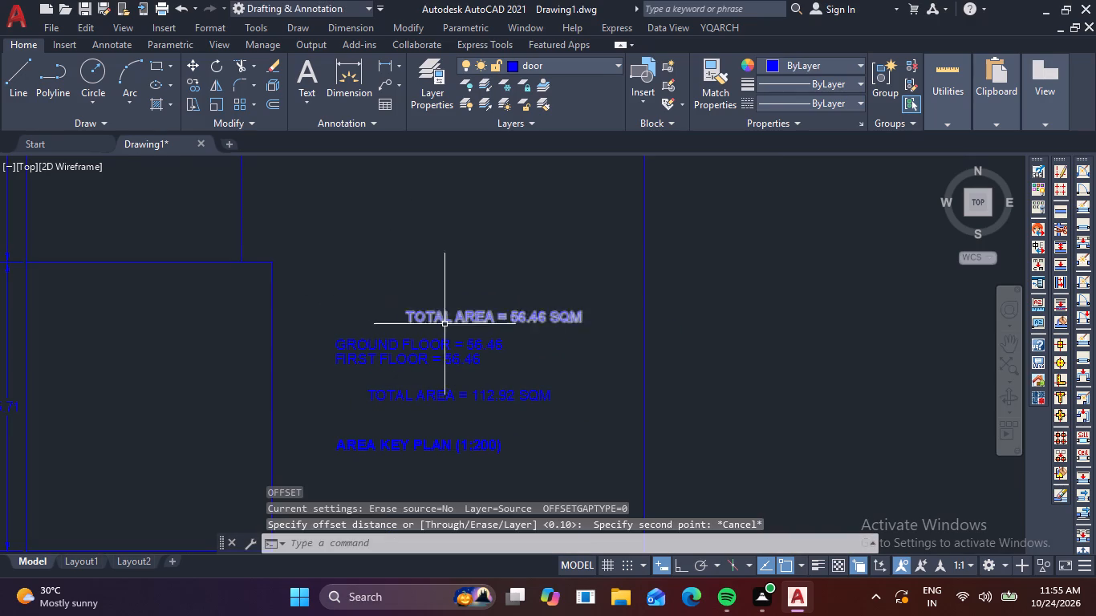
Move the TOTAL AREA = 56.46 SQM line straight up about 5, placing it just below the BLOCK 'B' line.
click(447, 325)
click(409, 307)
text(M)
key(space)
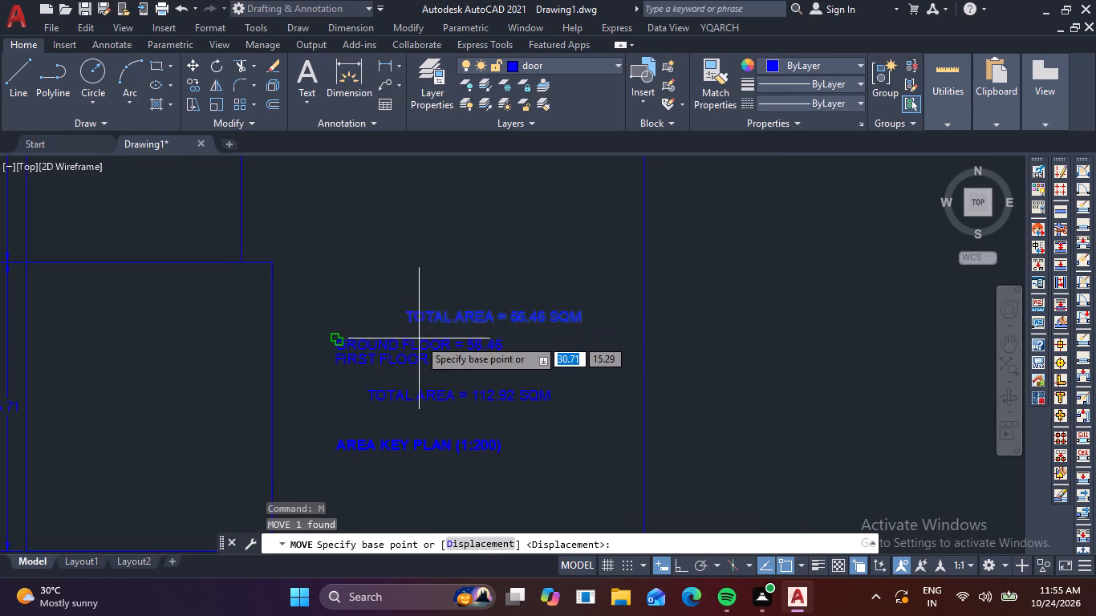
scroll(398, 326, up, 1)
click(410, 321)
scroll(405, 281, down, 3)
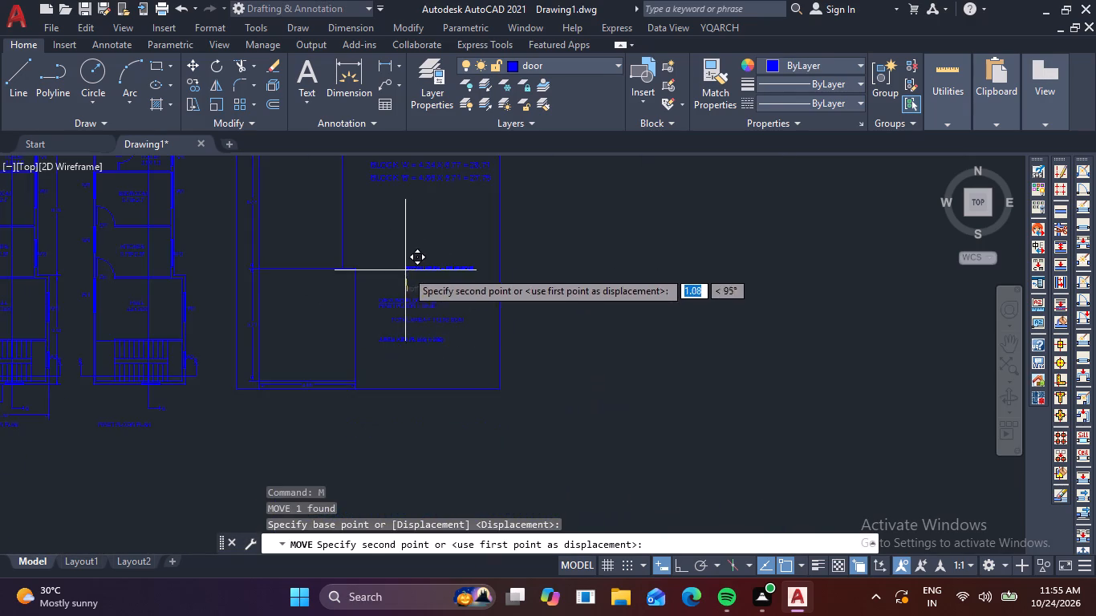
middle_drag(409, 277, 386, 385)
scroll(391, 302, up, 3)
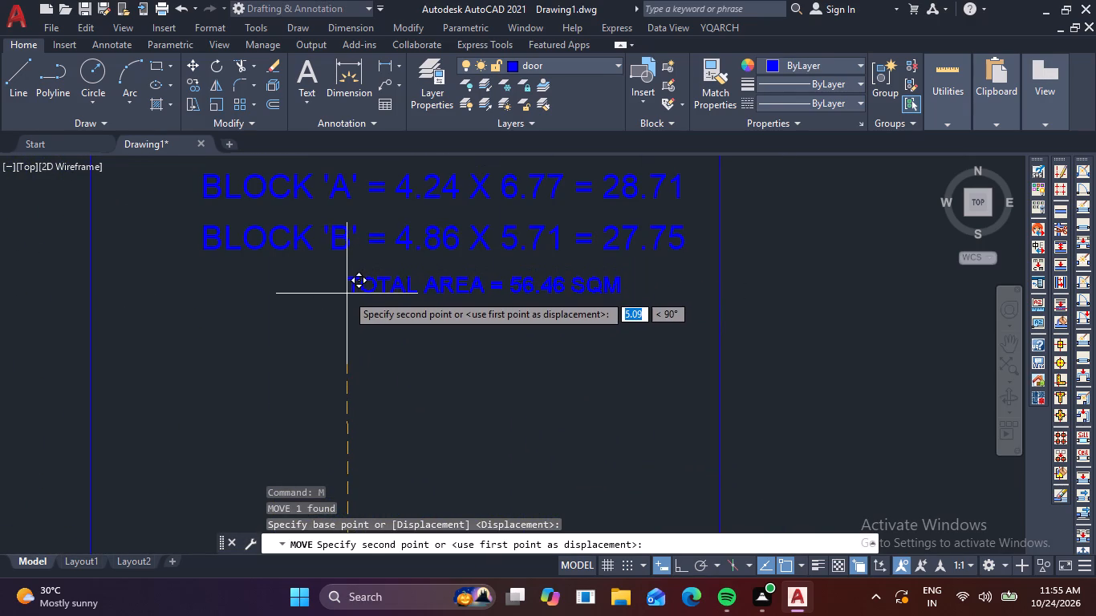
click(347, 298)
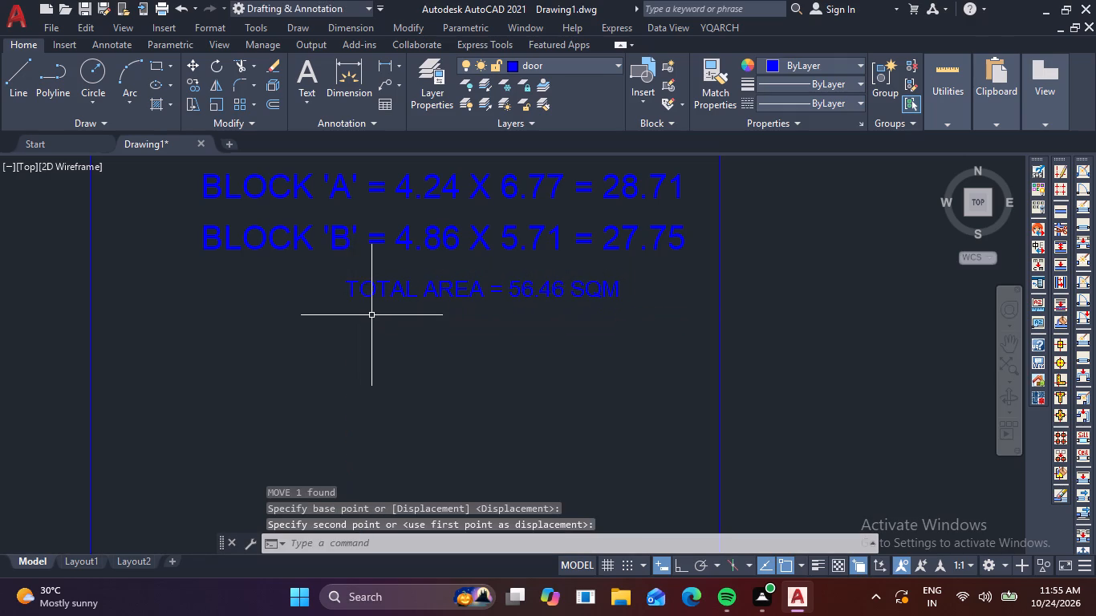
key(Escape)
Set the TOTAL AREA = 56.46 SQM line's text height to 0.30, widen its frame to fit one line, and finish editing it.
double_click(412, 295)
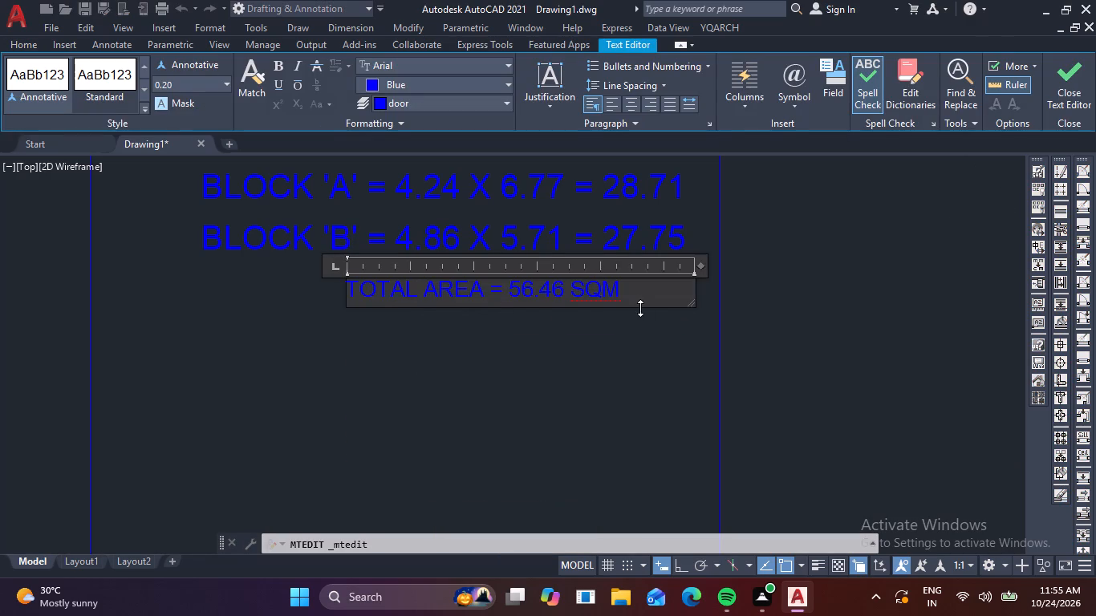
drag(626, 297, 286, 297)
click(196, 84)
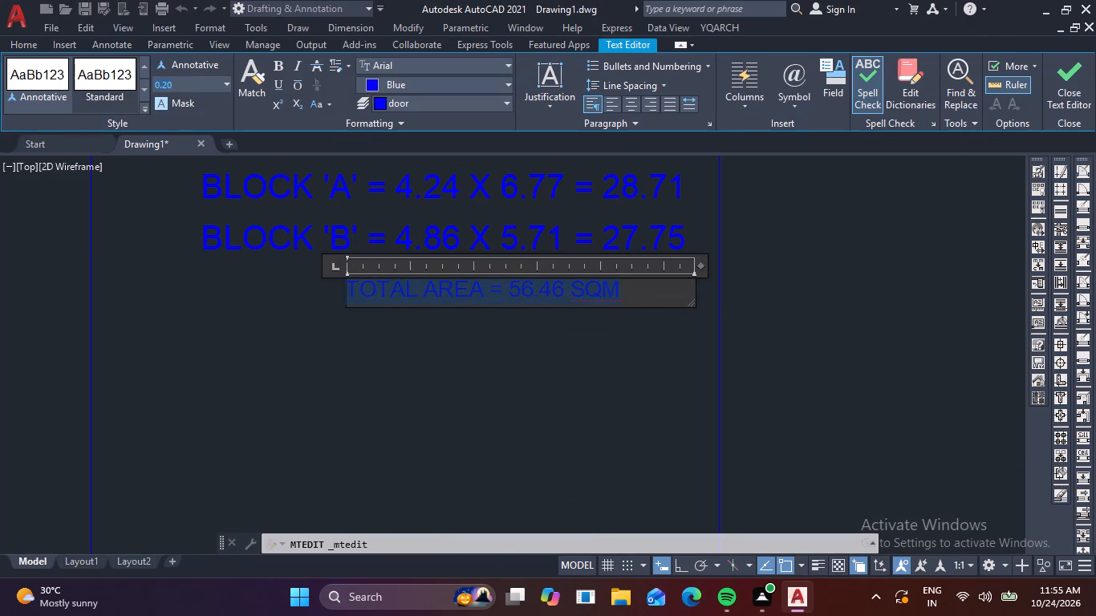
text(.30)
key(Return)
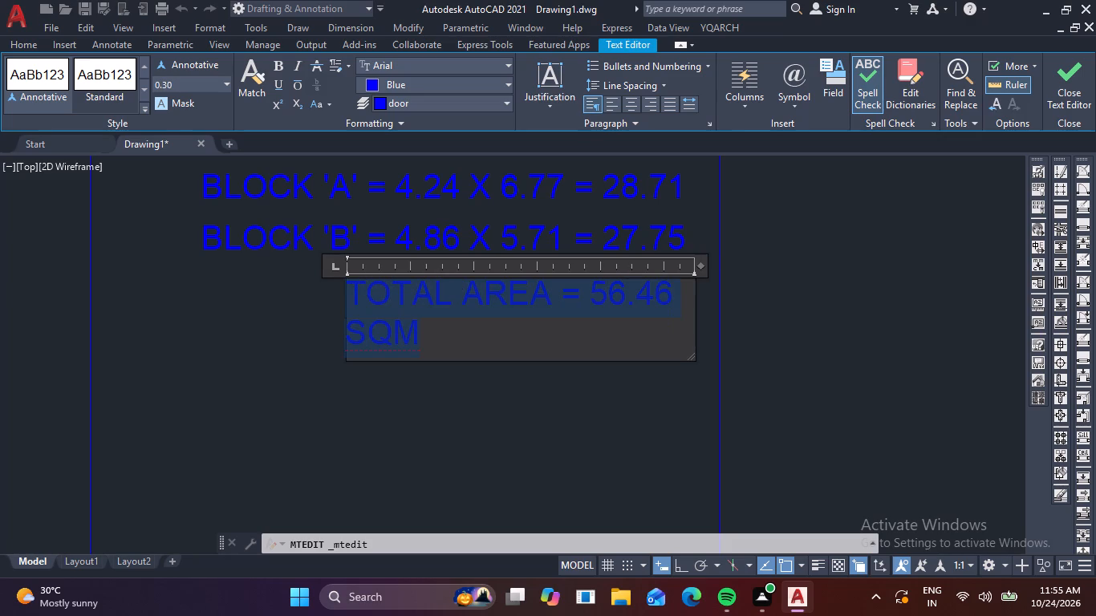
click(696, 267)
drag(697, 265, 856, 242)
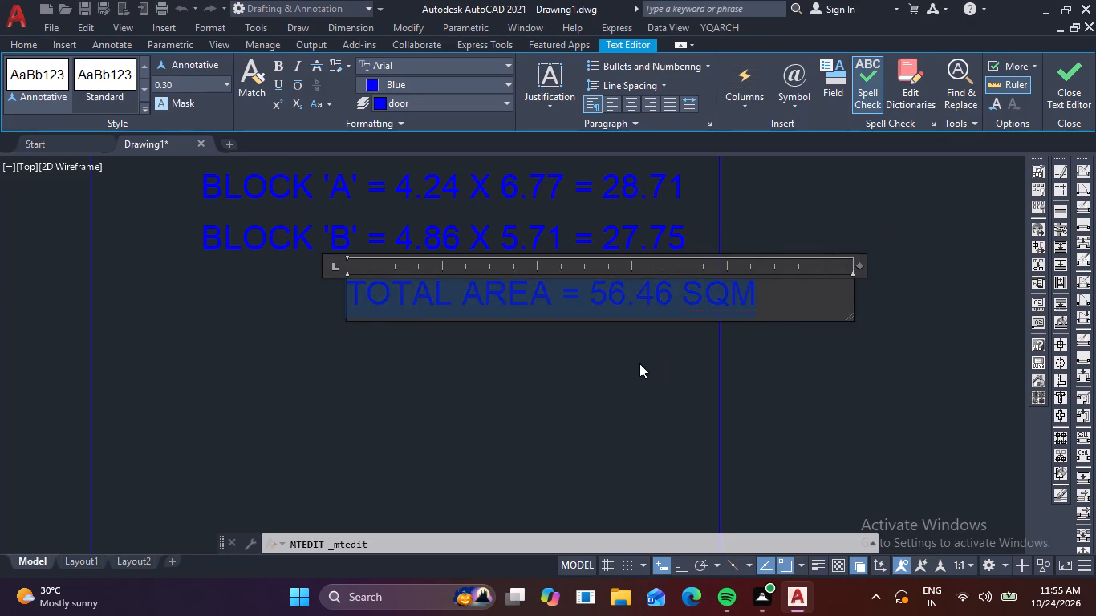
scroll(639, 363, down, 1)
middle_drag(613, 379, 473, 346)
click(388, 351)
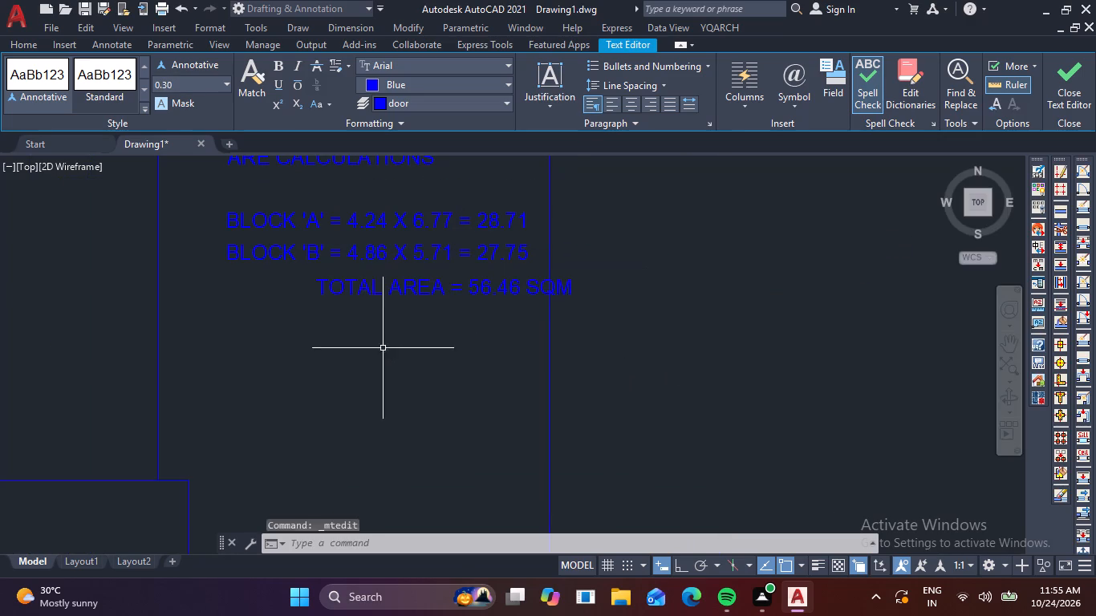
Move the TOTAL AREA = 56.46 SQM line about 0.9 left and slightly up, aligning its right end with the BLOCK lines.
click(327, 281)
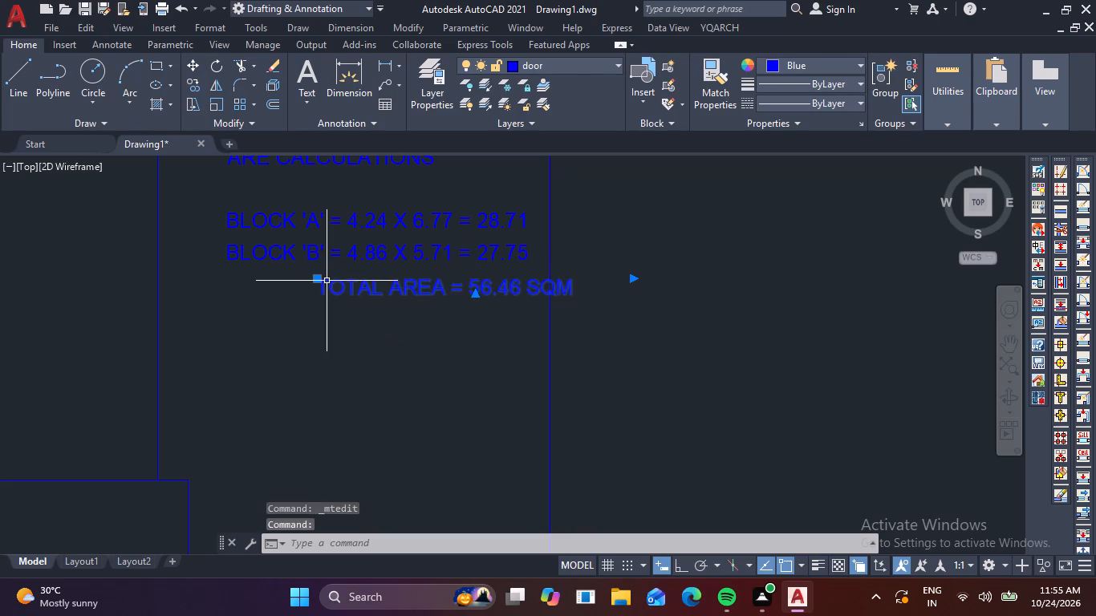
text(M)
key(space)
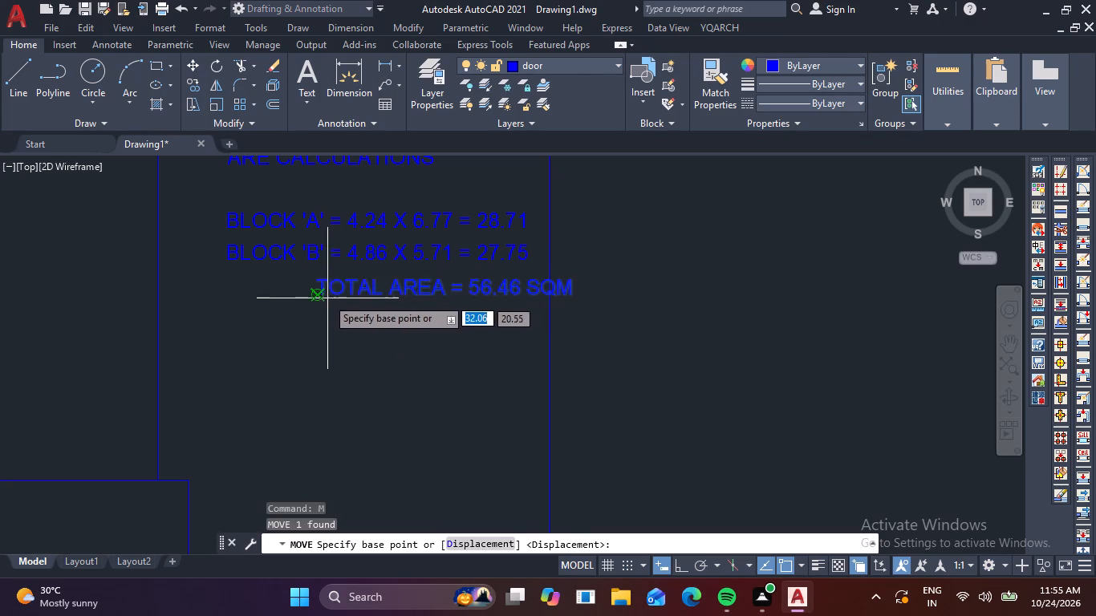
click(315, 297)
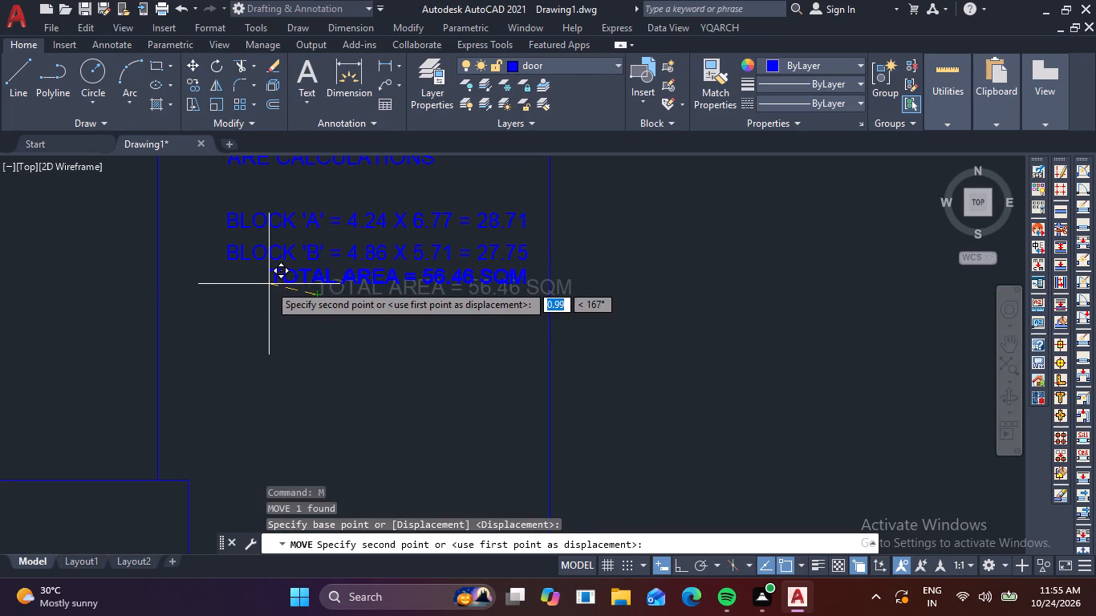
scroll(266, 290, up, 1)
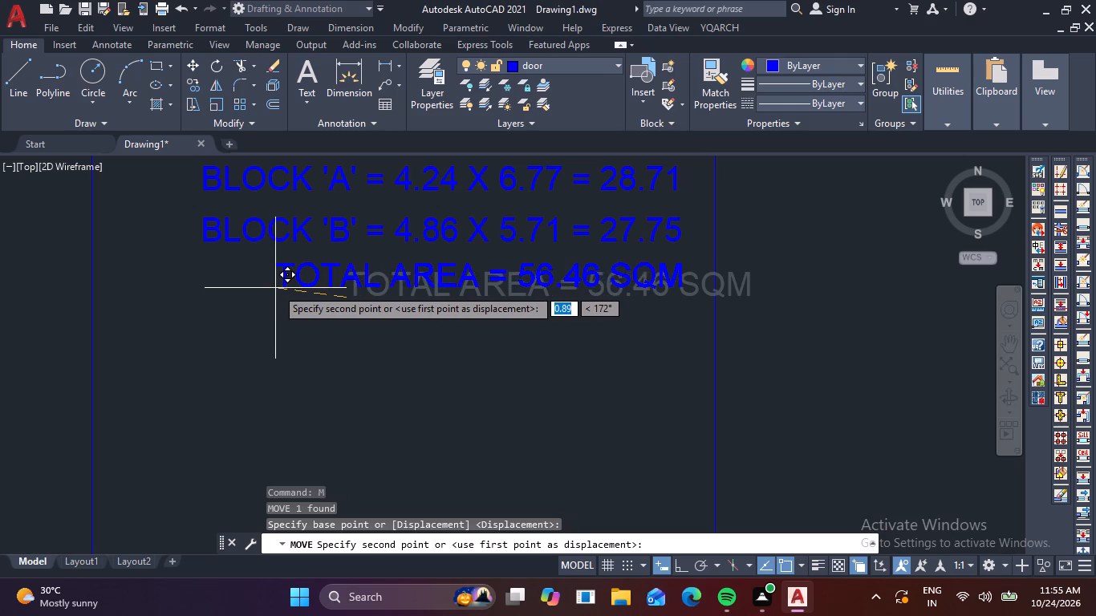
click(277, 288)
scroll(277, 288, down, 2)
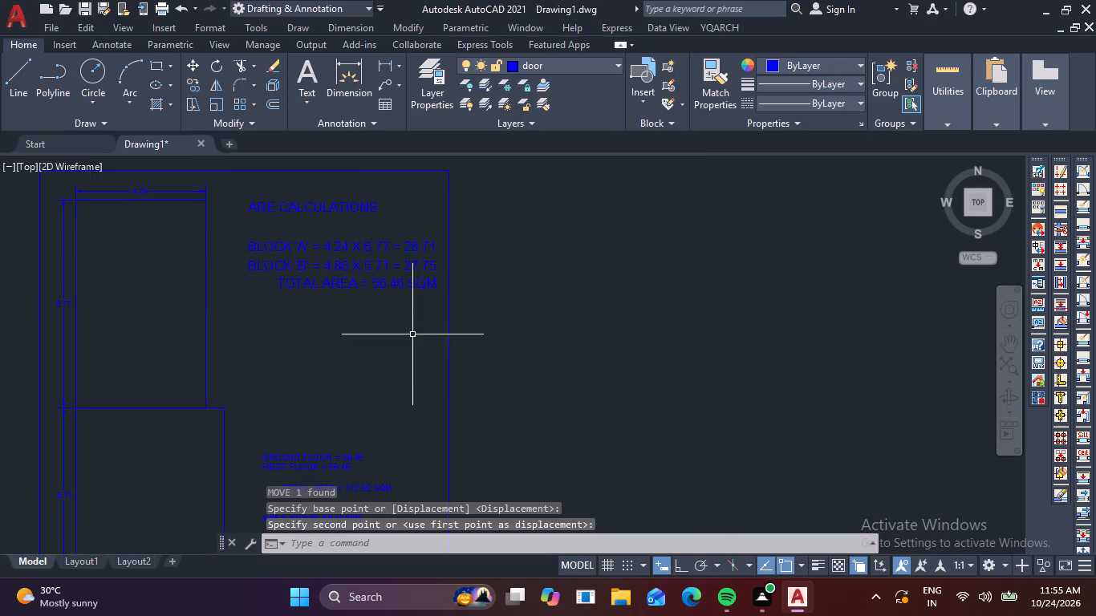
Move the GROUND FLOOR line up below the TOTAL AREA = 56.46 SQM line, leaving a gap and aligning it with the BLOCK lines' left edge.
middle_drag(415, 338, 440, 277)
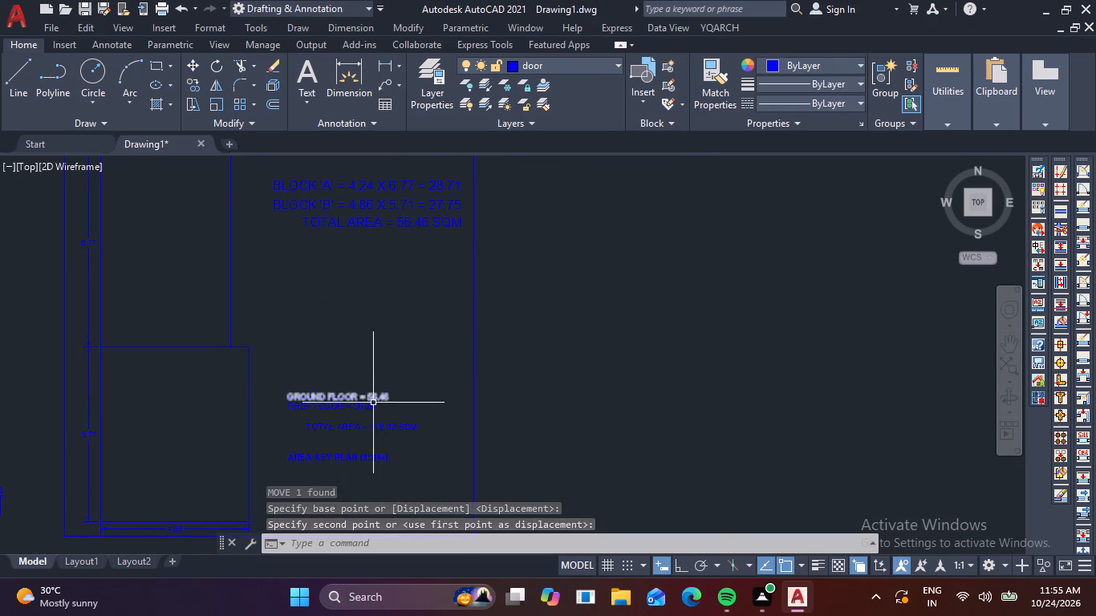
scroll(373, 403, up, 1)
click(350, 395)
text(CO)
key(BackSpace)
key(BackSpace)
text(M)
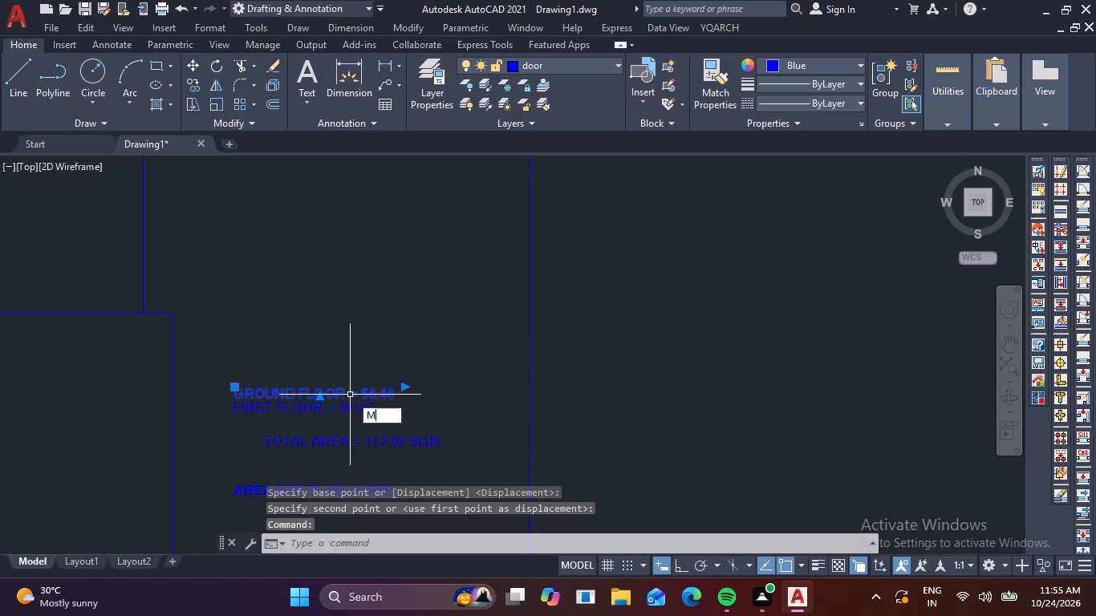
key(space)
scroll(234, 403, up, 3)
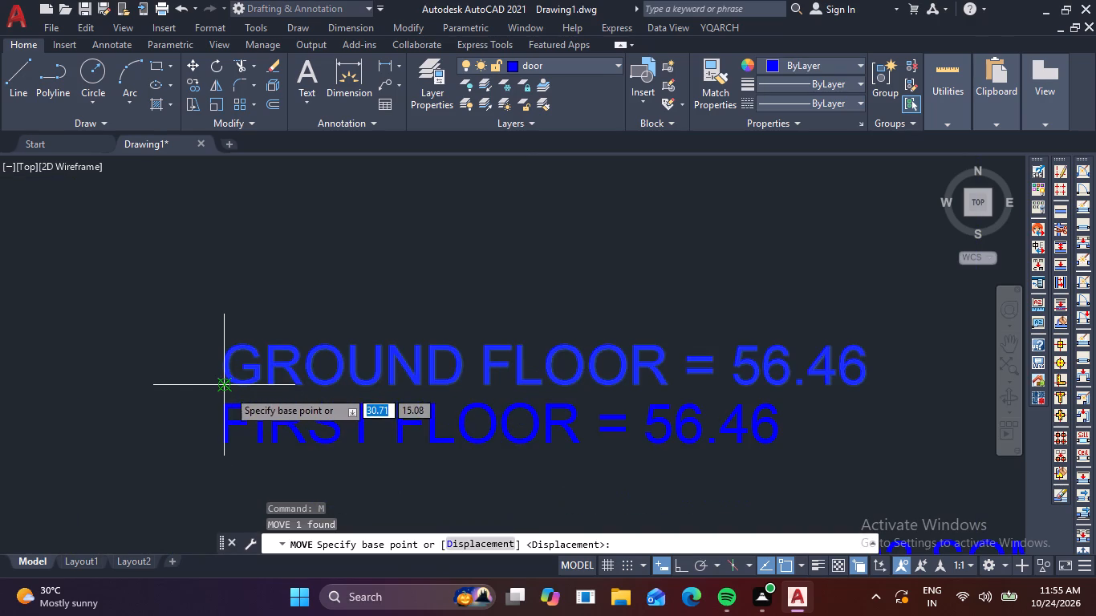
click(229, 383)
scroll(235, 326, down, 3)
middle_drag(235, 253, 248, 411)
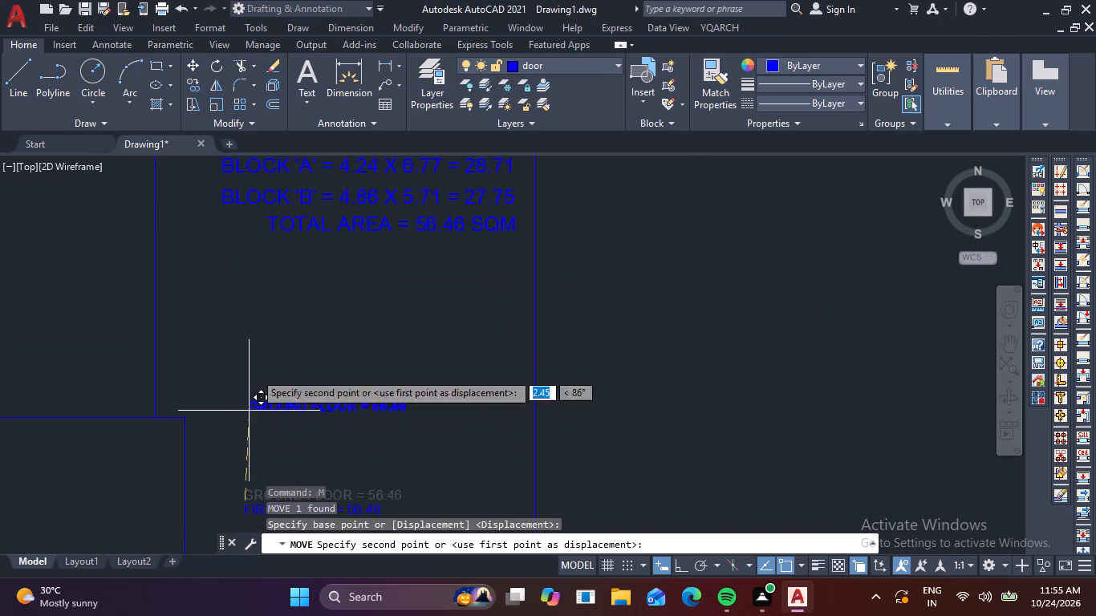
middle_drag(267, 284, 237, 354)
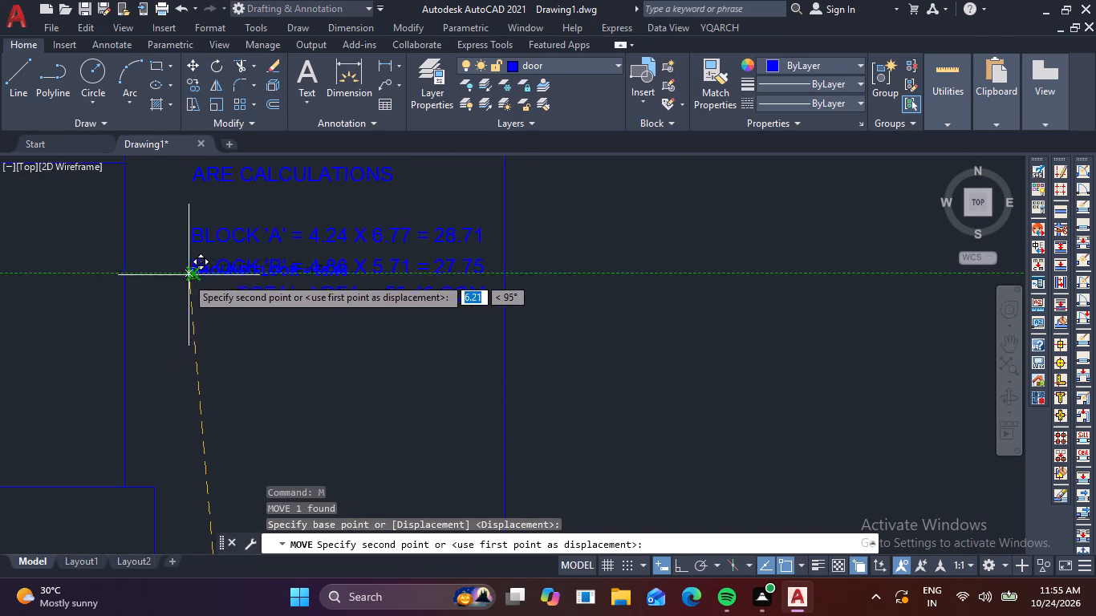
click(186, 352)
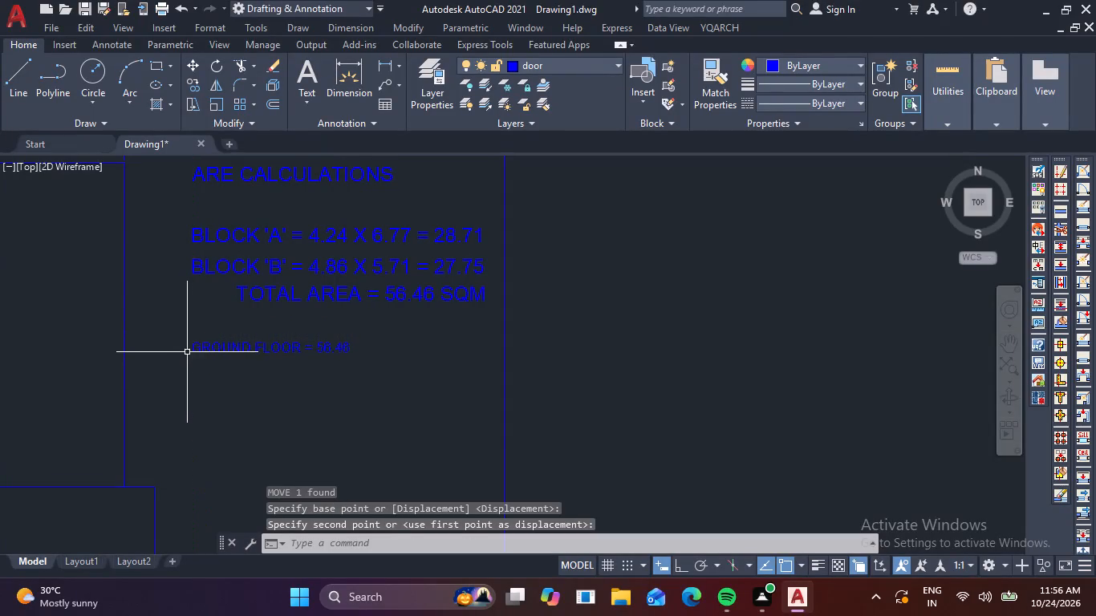
Set the GROUND FLOOR line's text height to 0.30, widen its frame to fit one line, and finish editing it.
double_click(338, 350)
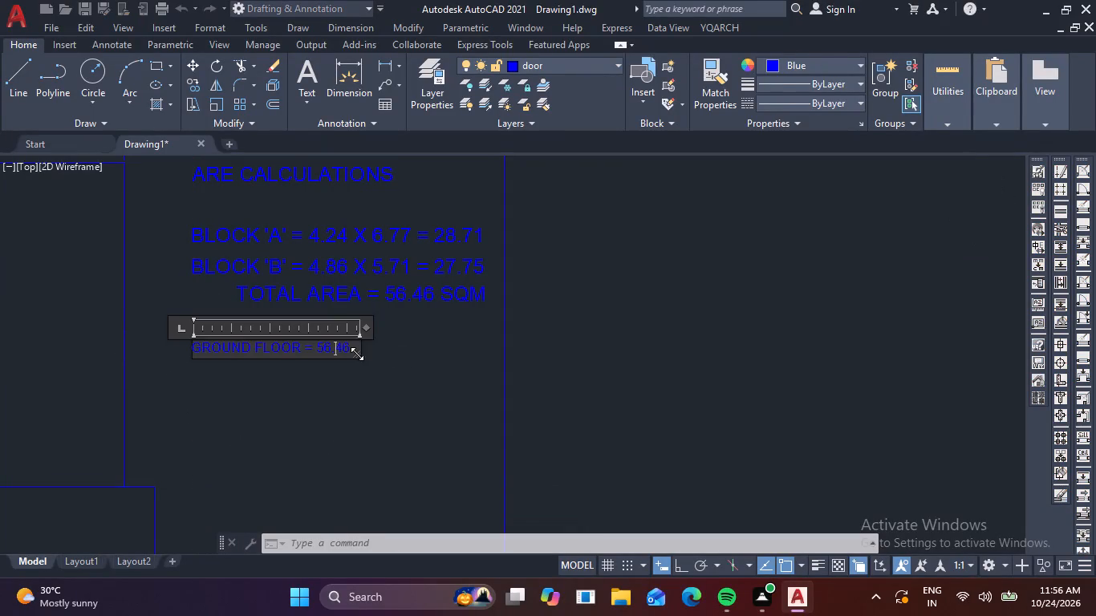
drag(350, 351, 145, 328)
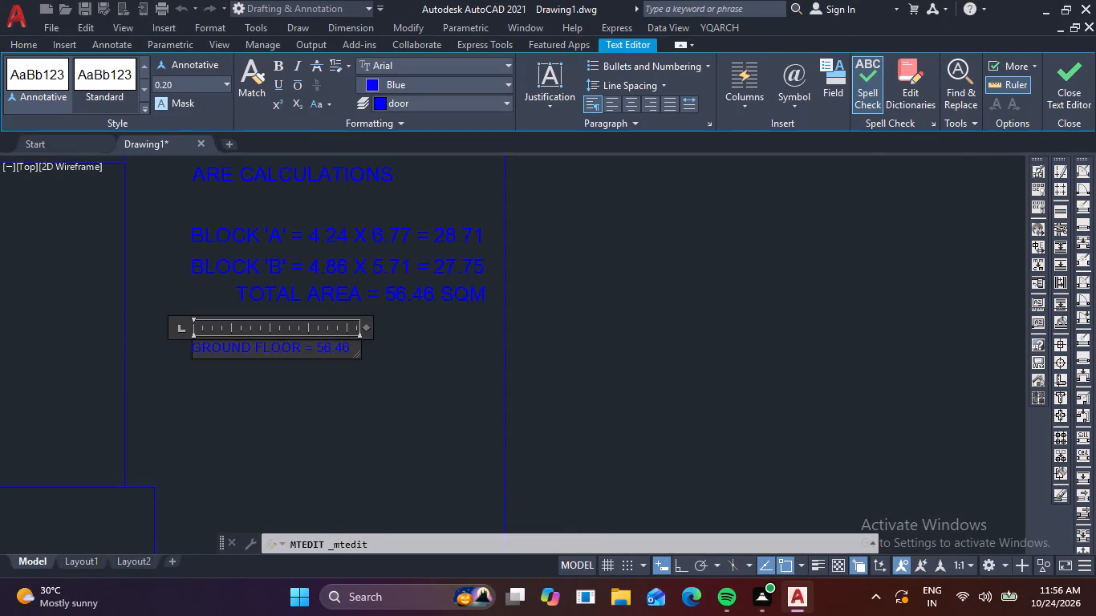
drag(145, 328, 133, 329)
click(205, 84)
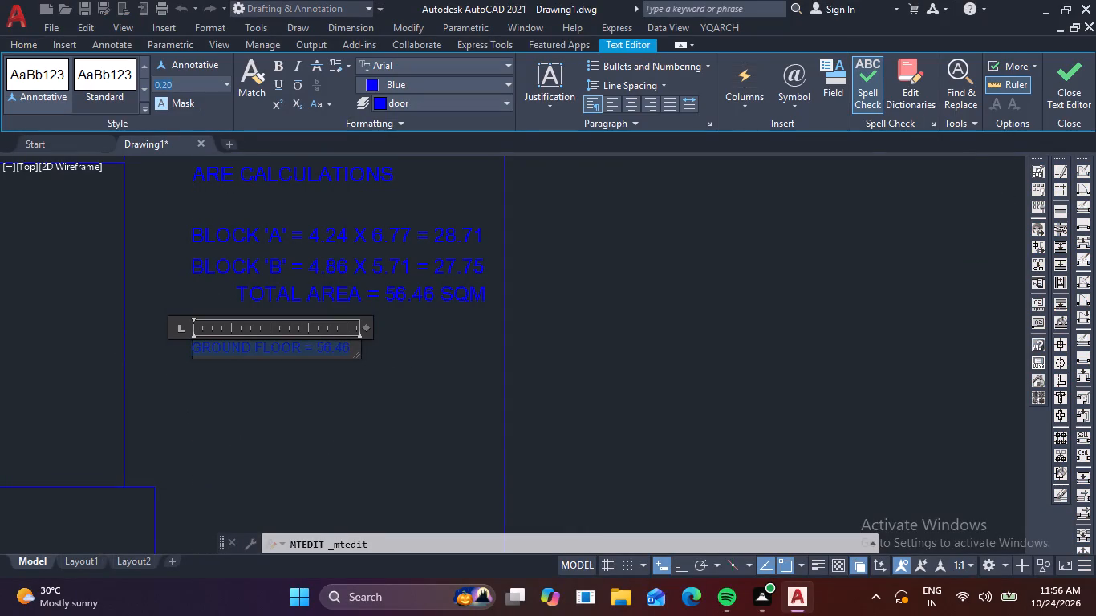
text(.30)
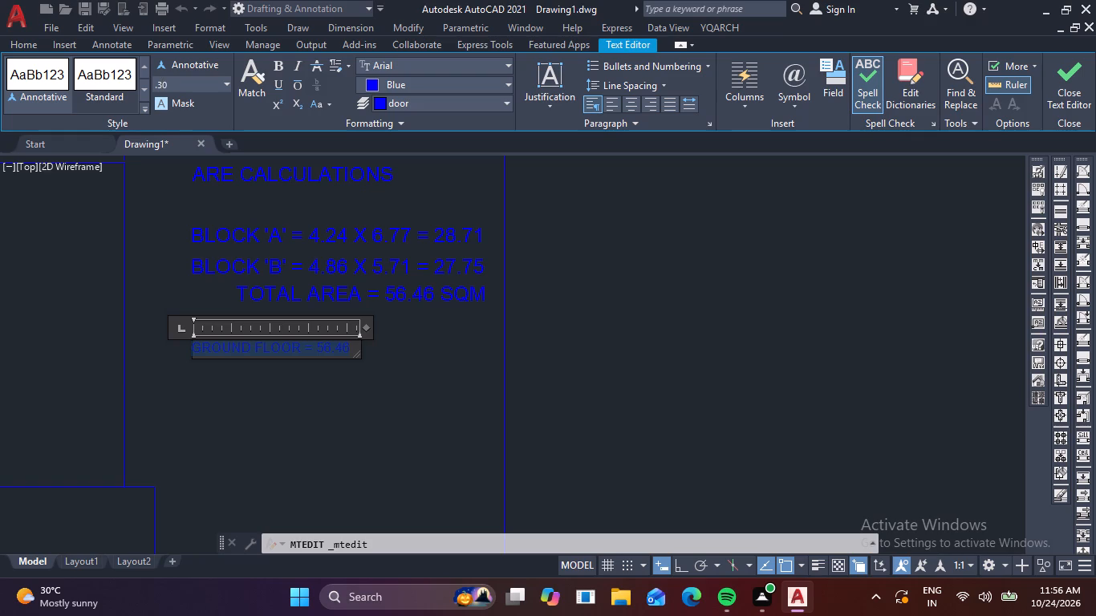
key(Return)
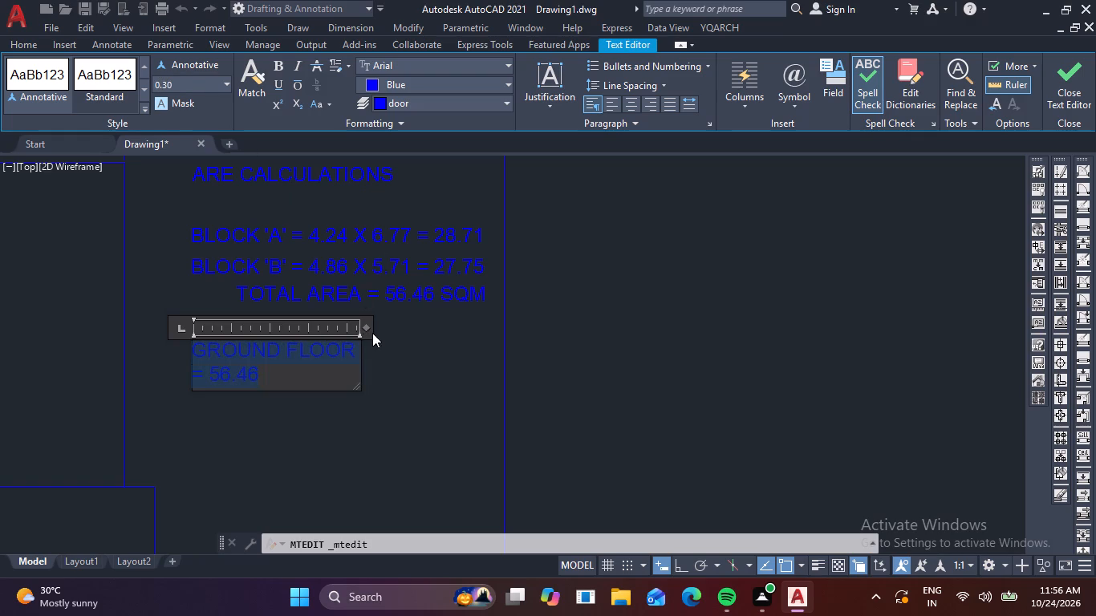
drag(362, 326, 446, 325)
click(353, 393)
Copy the FIRST FLOOR line up to just below the enlarged GROUND FLOOR line, aligned with its left edge.
scroll(365, 390, down, 1)
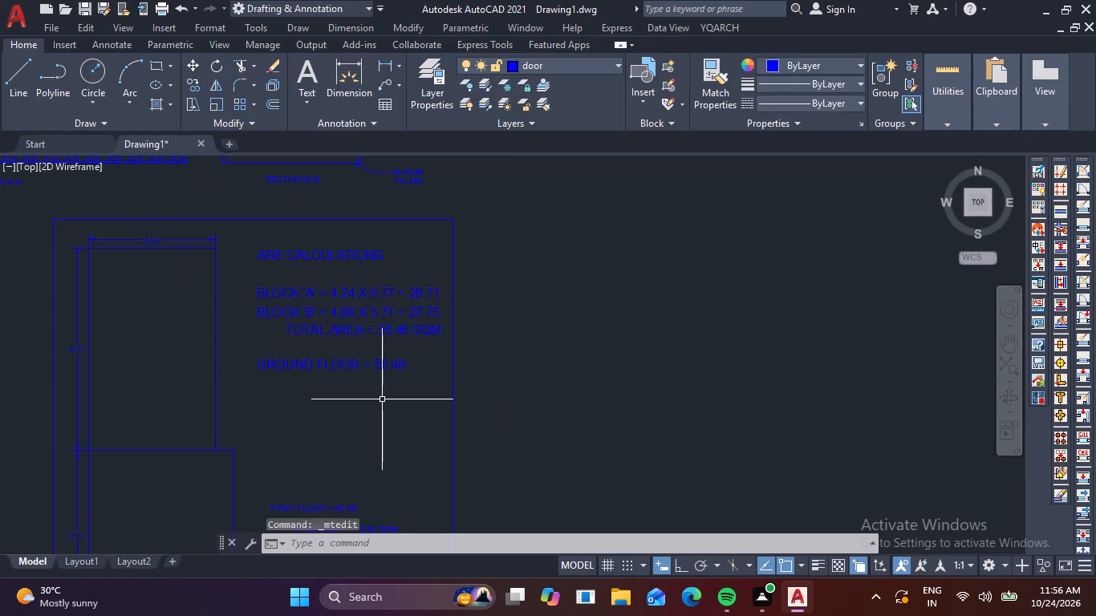
middle_drag(382, 399, 410, 298)
middle_drag(424, 344, 429, 318)
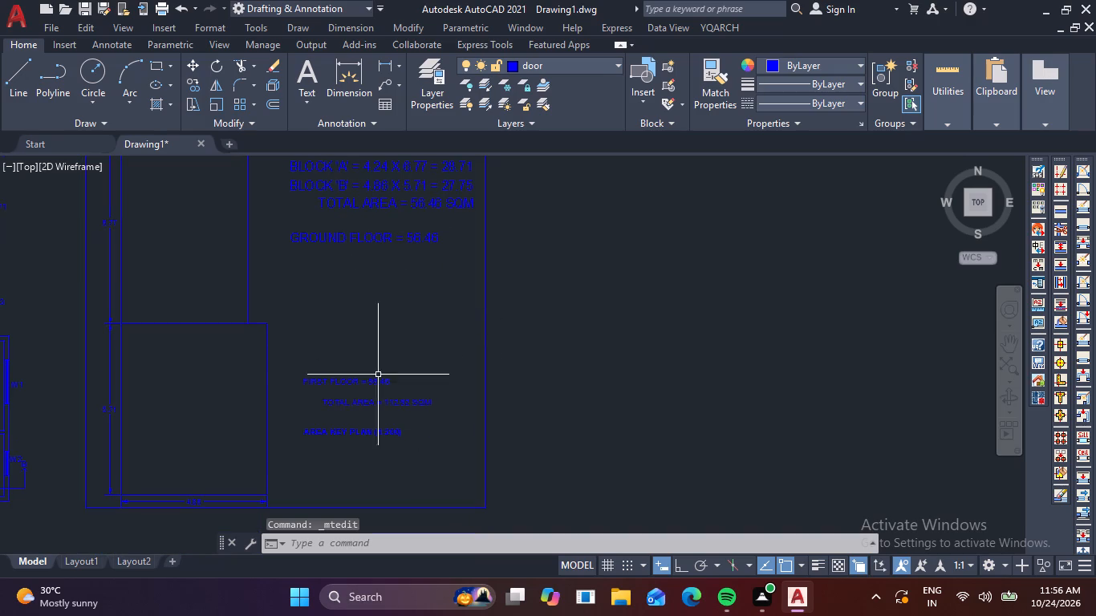
click(369, 382)
text(CI)
key(BackSpace)
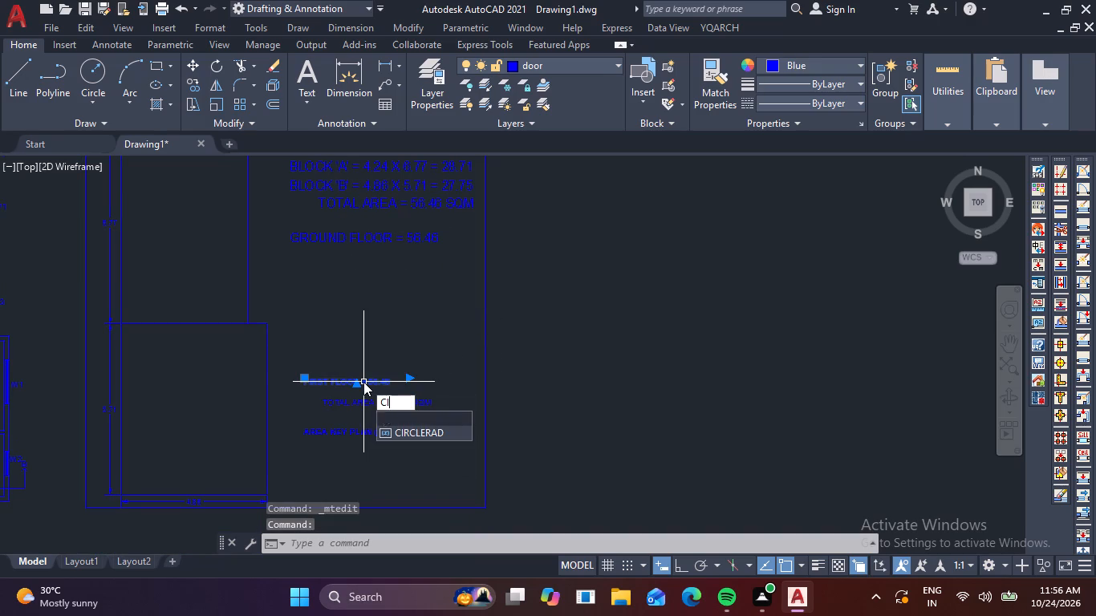
key(BackSpace)
text(O)
key(space)
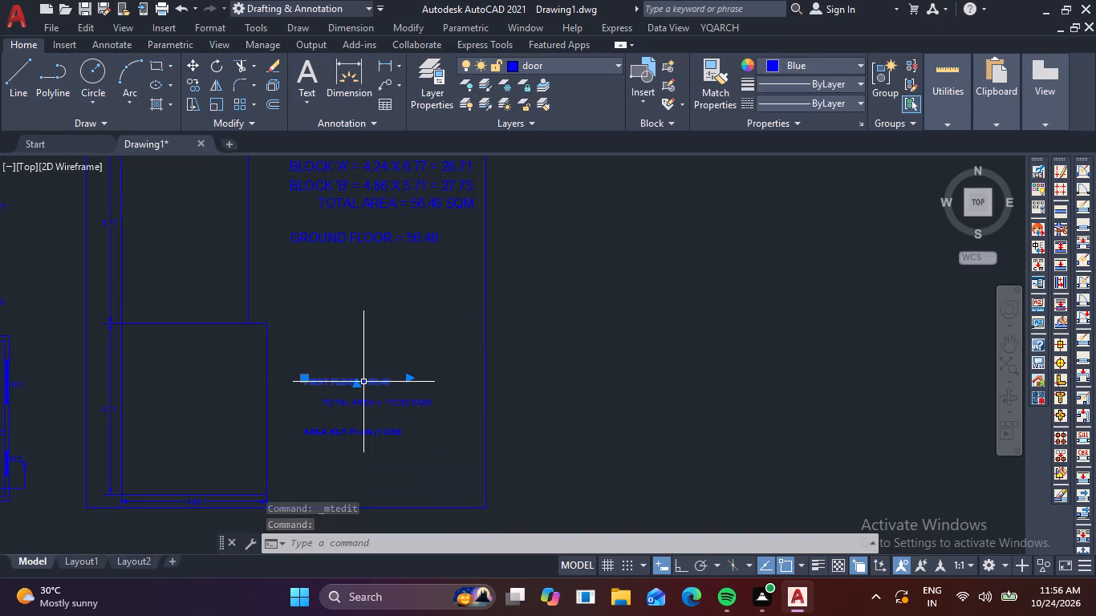
scroll(292, 398, up, 2)
click(311, 370)
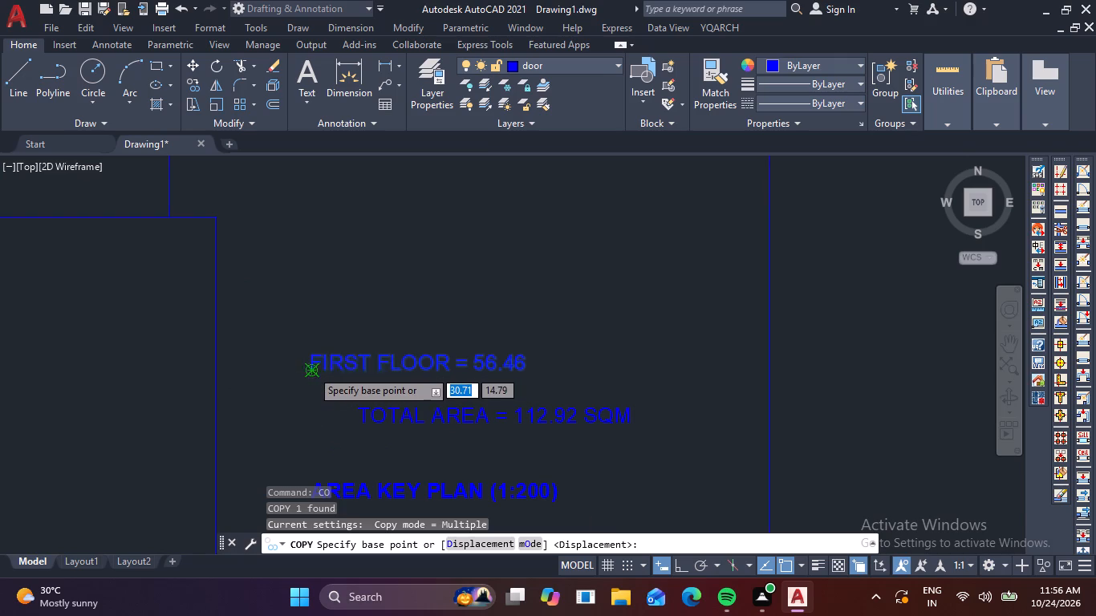
scroll(337, 293, down, 2)
middle_drag(327, 255, 306, 335)
scroll(306, 289, up, 2)
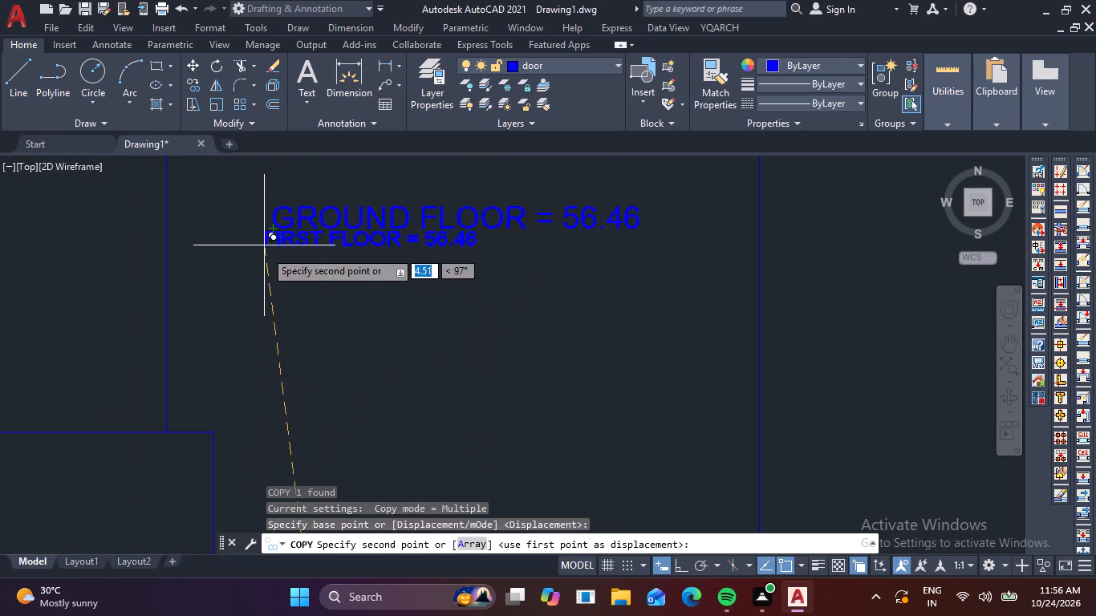
click(266, 281)
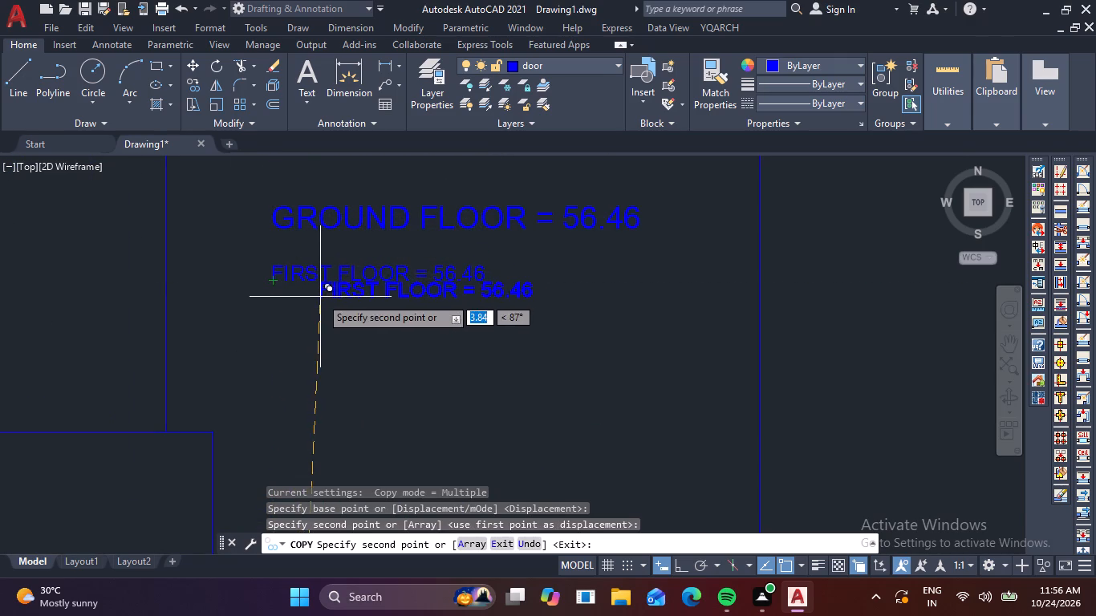
key(Escape)
Set the copied FIRST FLOOR line's text height to 0.30, widen its frame to fit one line, and finish editing it.
double_click(349, 276)
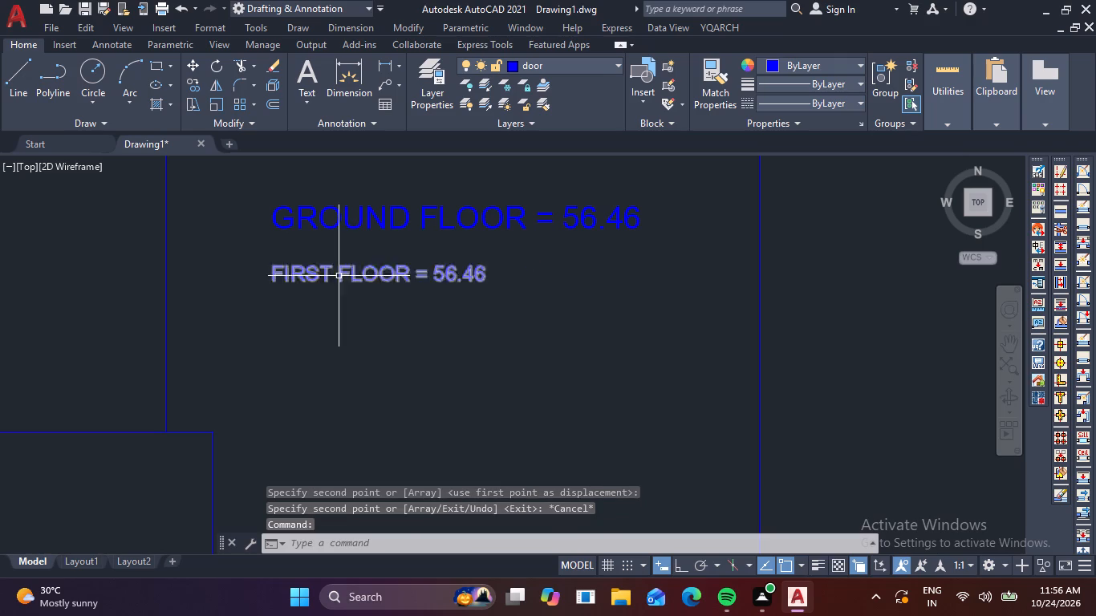
click(336, 277)
triple_click(339, 274)
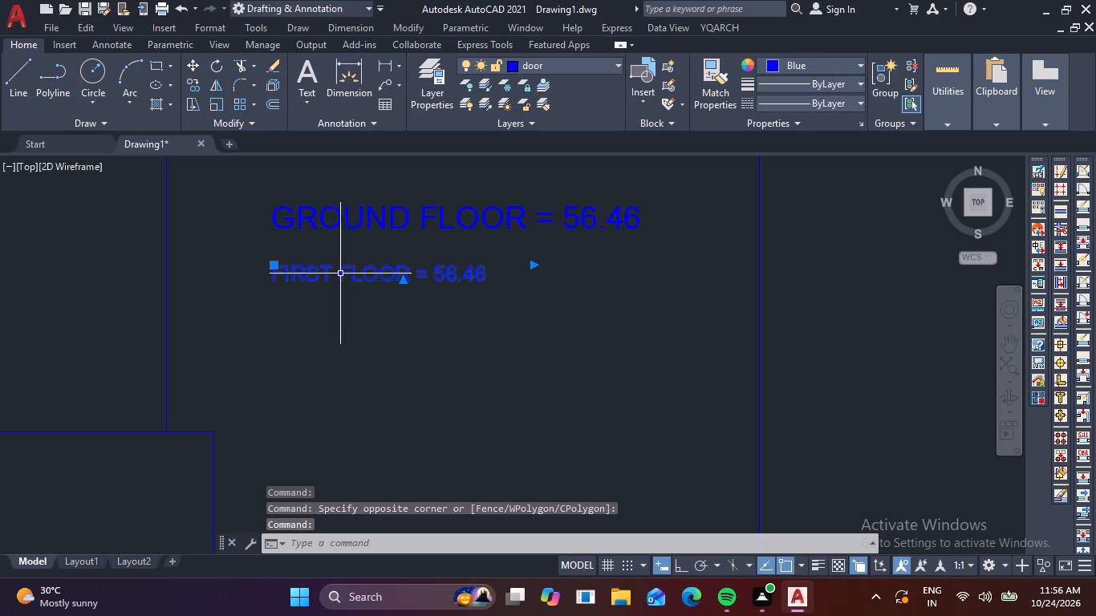
double_click(342, 274)
drag(502, 274, 213, 281)
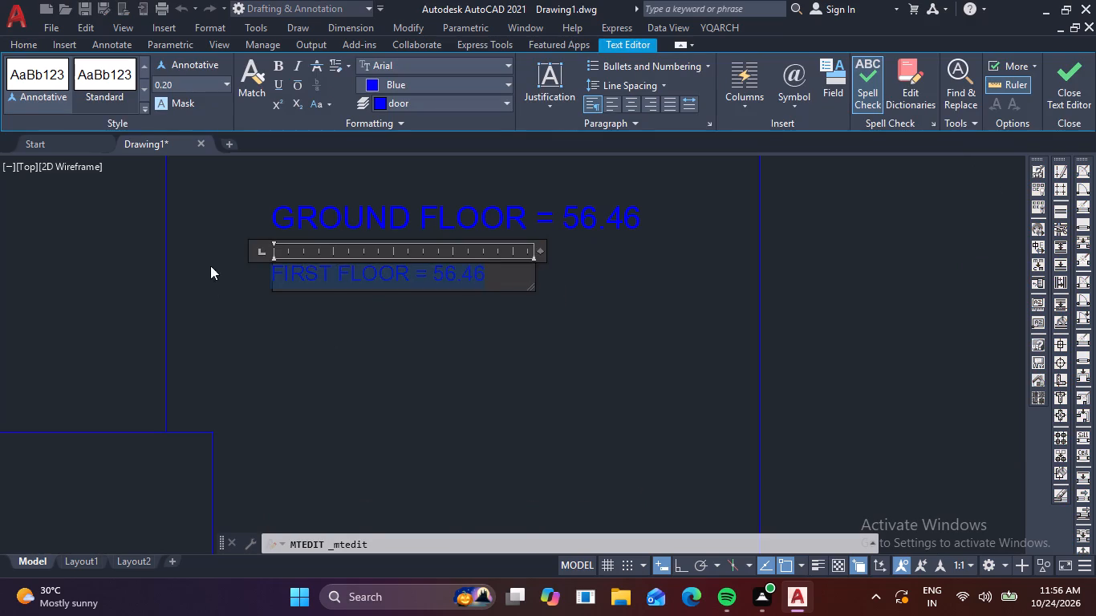
click(191, 81)
key(period)
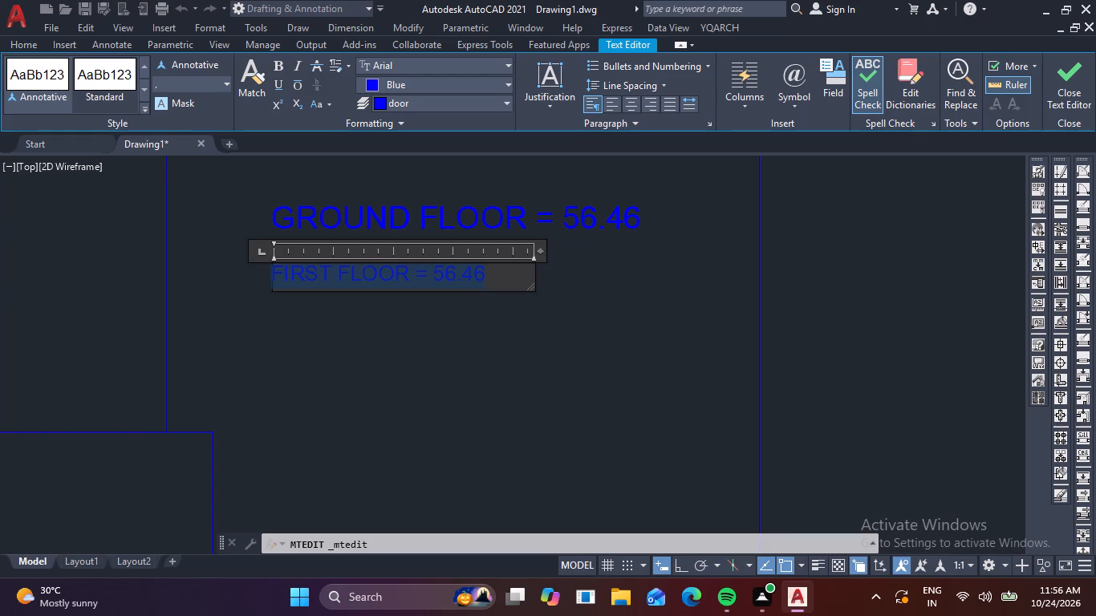
text(30)
key(Return)
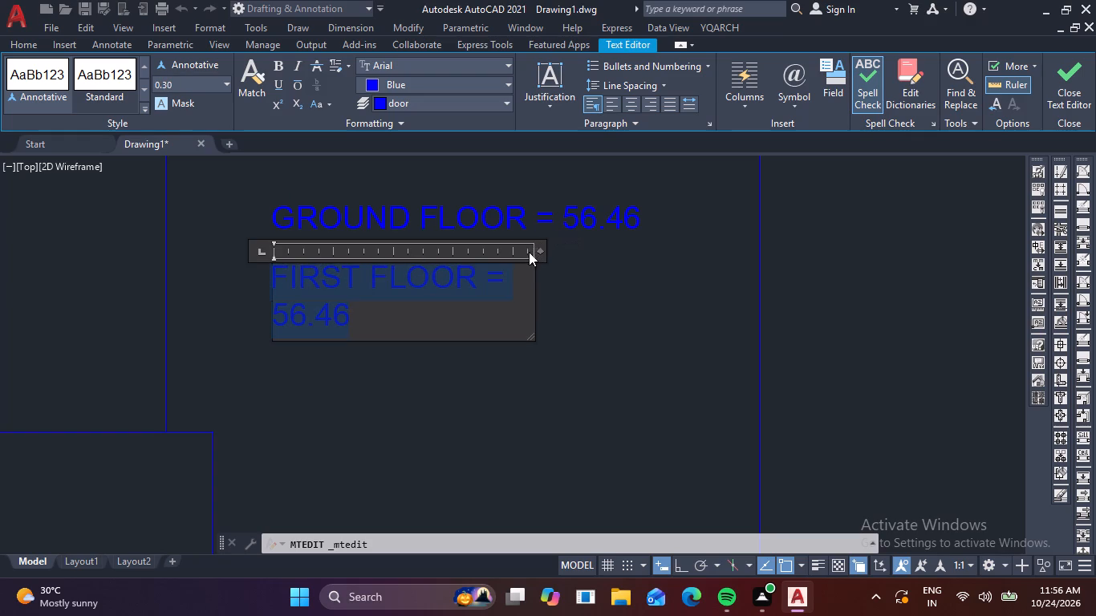
drag(538, 249, 624, 248)
click(546, 338)
Move the enlarged FIRST FLOOR line straight up about 0.2, closer to the GROUND FLOOR line and still left-aligned with it.
scroll(541, 338, down, 2)
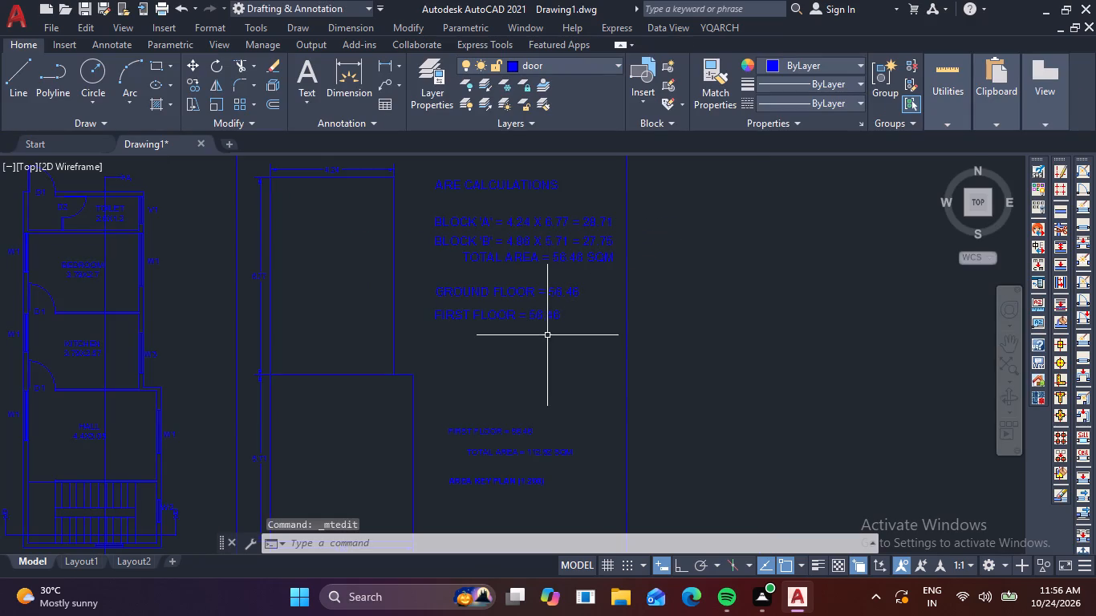
click(455, 316)
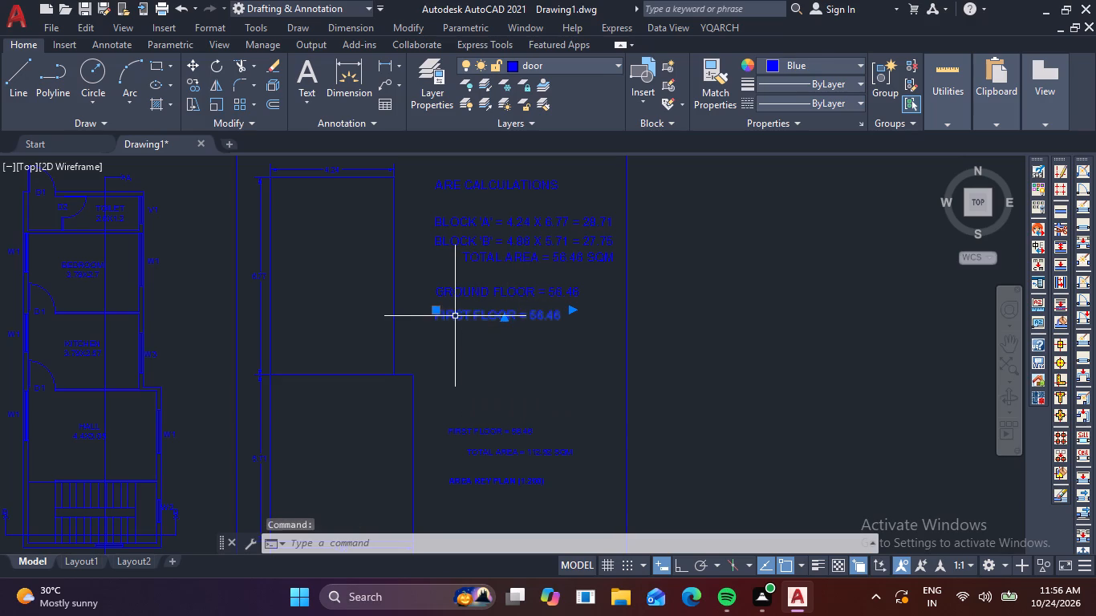
text(M)
key(space)
scroll(440, 339, up, 3)
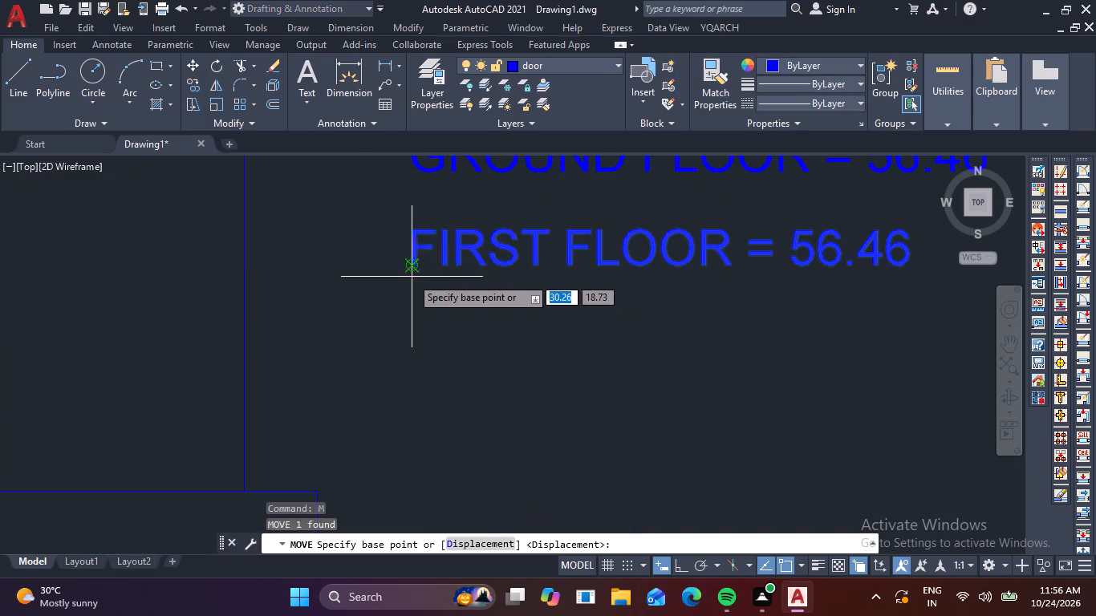
click(408, 269)
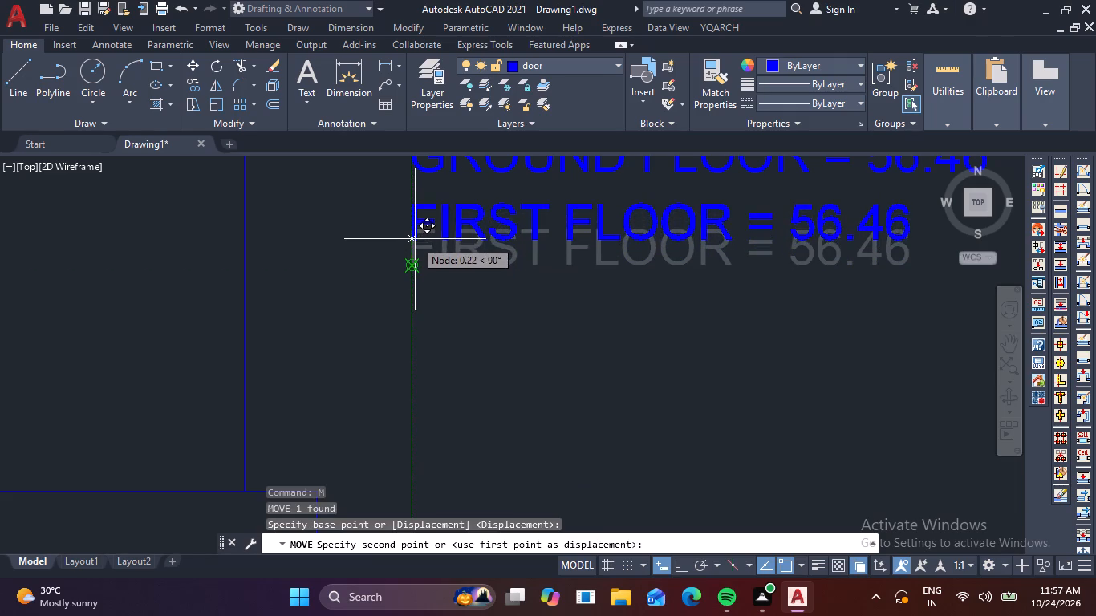
click(415, 239)
Delete the original small FIRST FLOOR = 56.46 line above the lower TOTAL AREA line.
scroll(418, 255, down, 1)
middle_drag(527, 321, 525, 307)
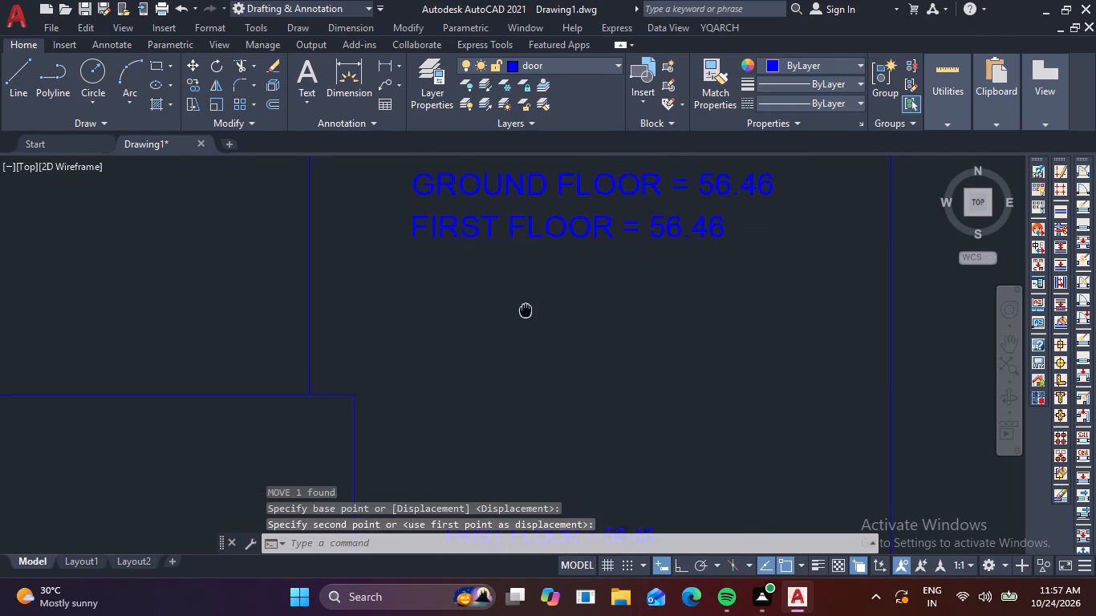
middle_drag(525, 307, 525, 290)
scroll(524, 288, down, 2)
middle_drag(550, 344, 532, 286)
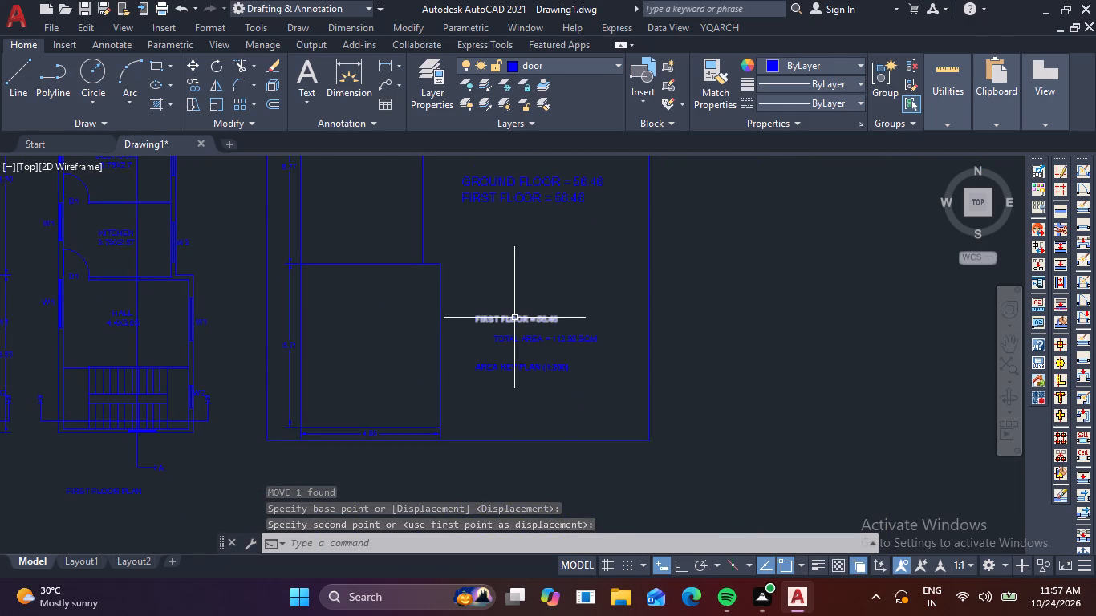
scroll(530, 338, up, 2)
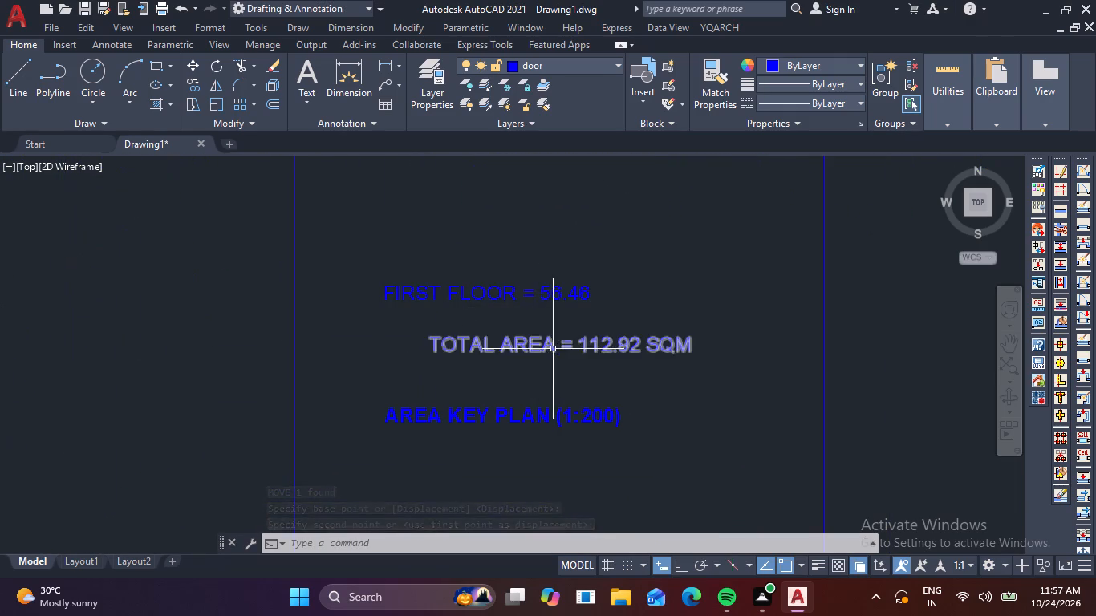
scroll(528, 309, down, 2)
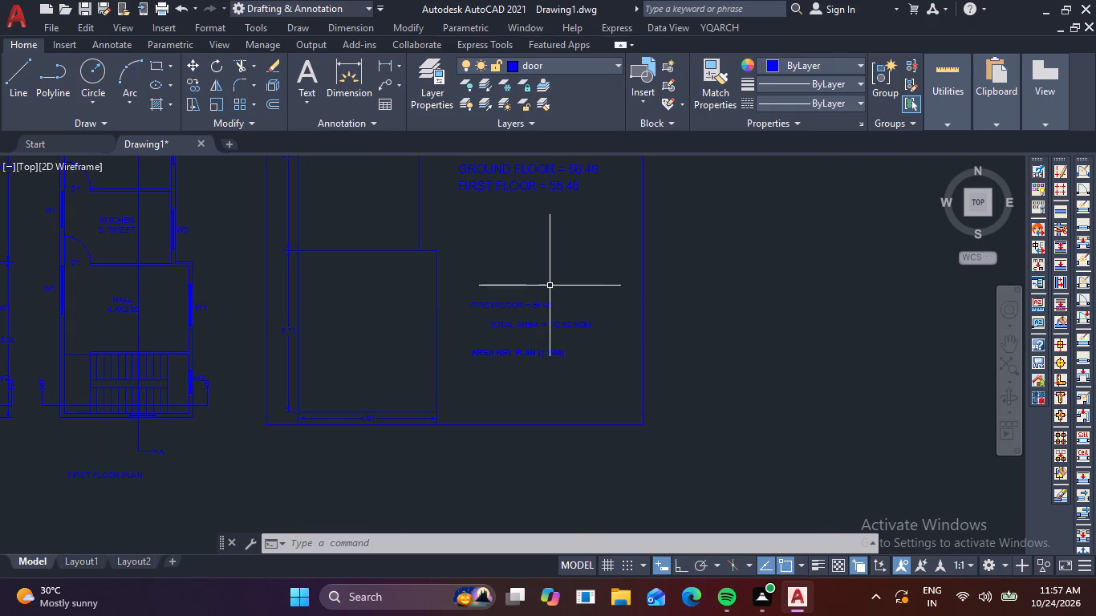
click(529, 307)
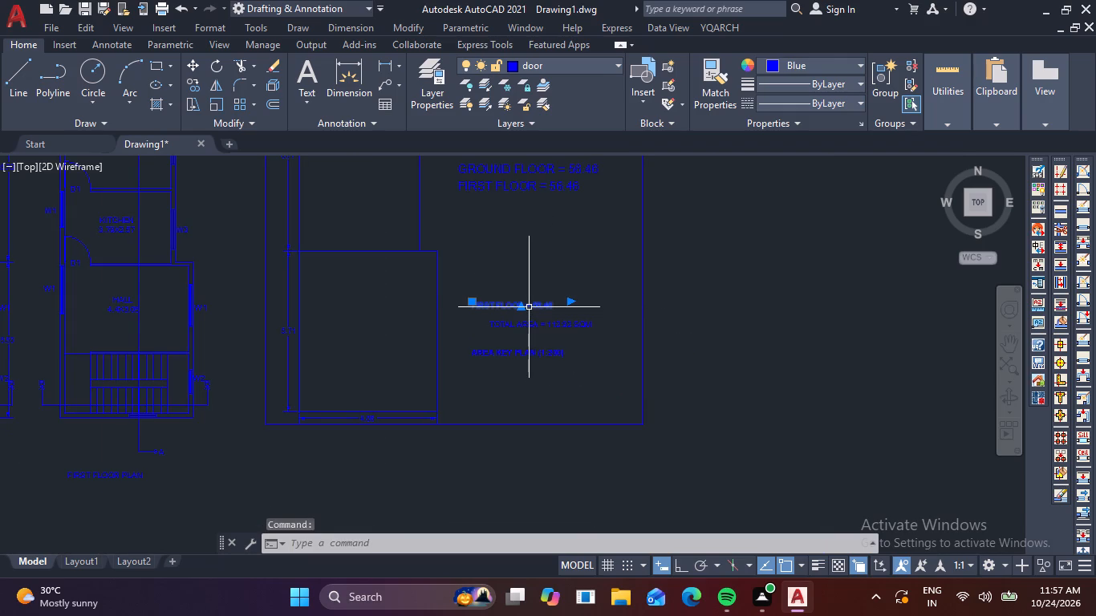
key(Delete)
Copy the TOTAL AREA = 112.92 SQM line up to below the FIRST FLOOR line, indented like the upper TOTAL AREA line.
click(535, 324)
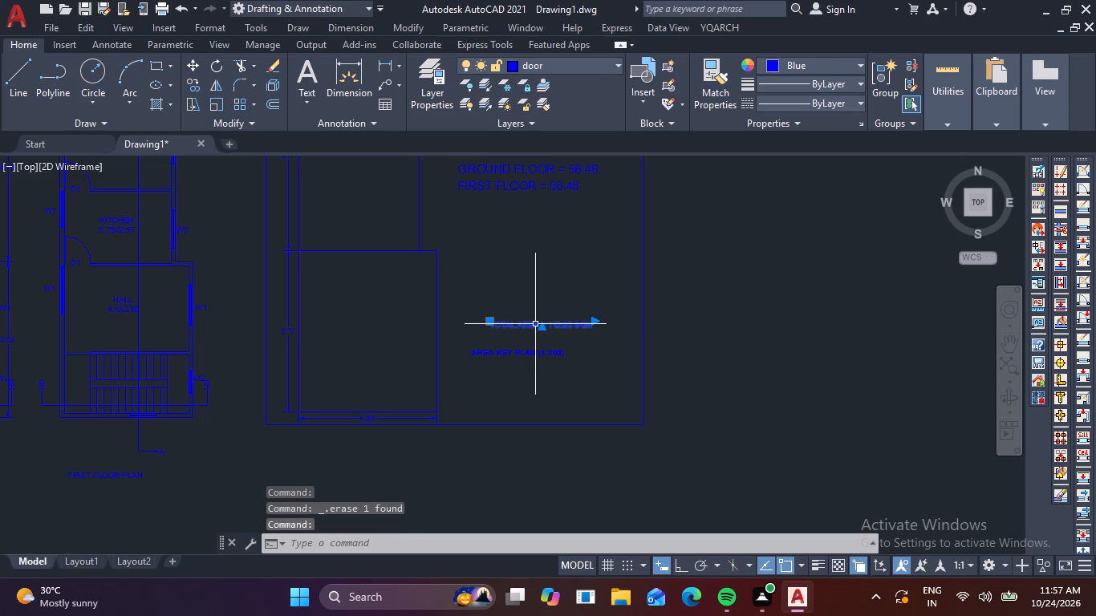
text(CO)
key(space)
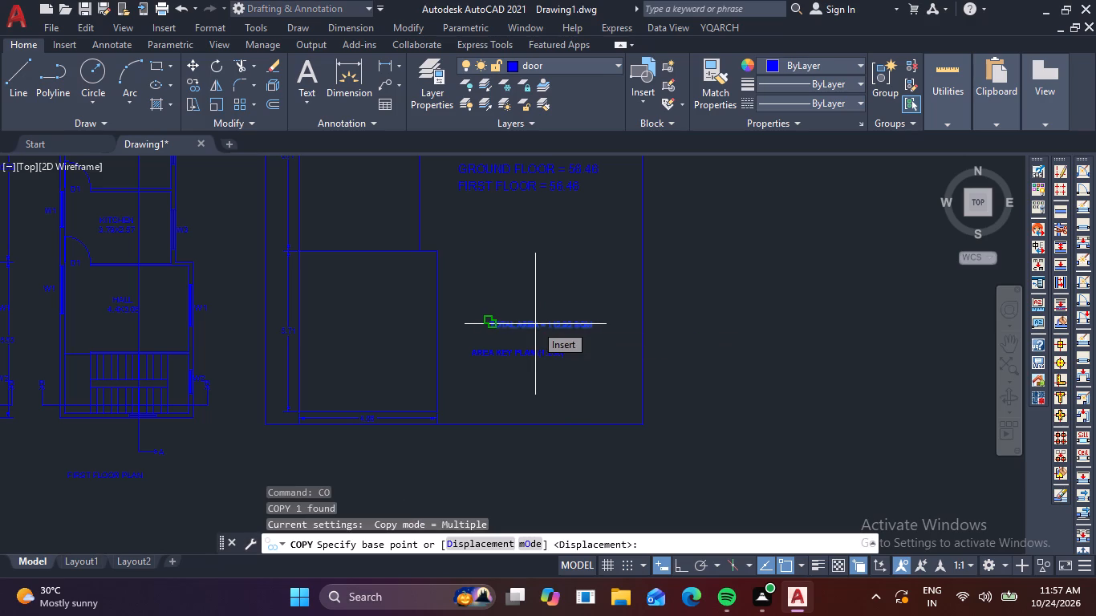
scroll(457, 325, up, 3)
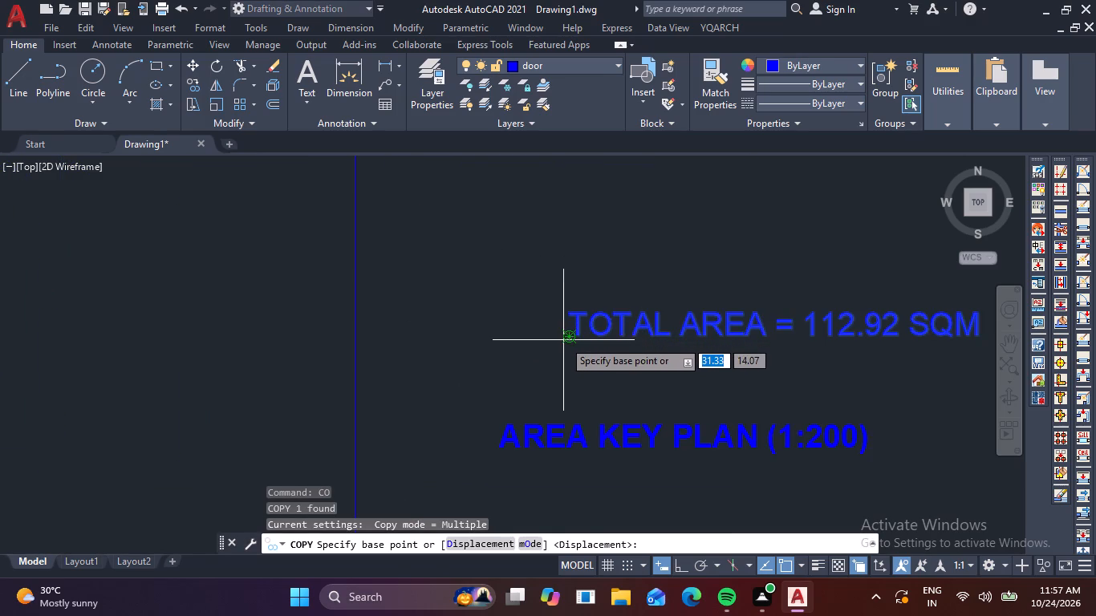
click(565, 339)
scroll(566, 326, down, 2)
middle_drag(570, 233, 493, 450)
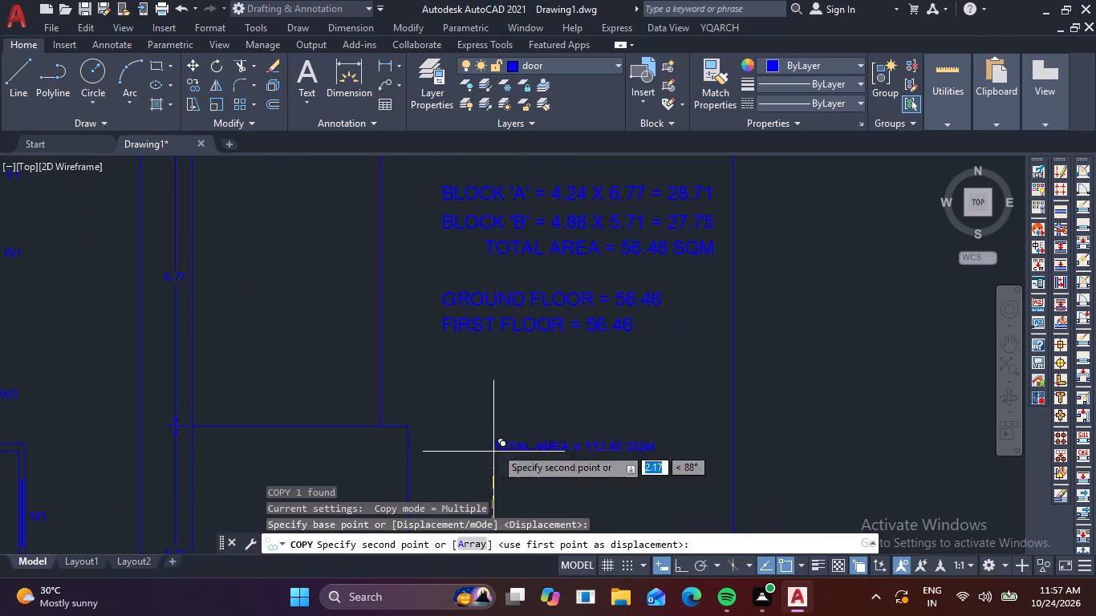
click(483, 387)
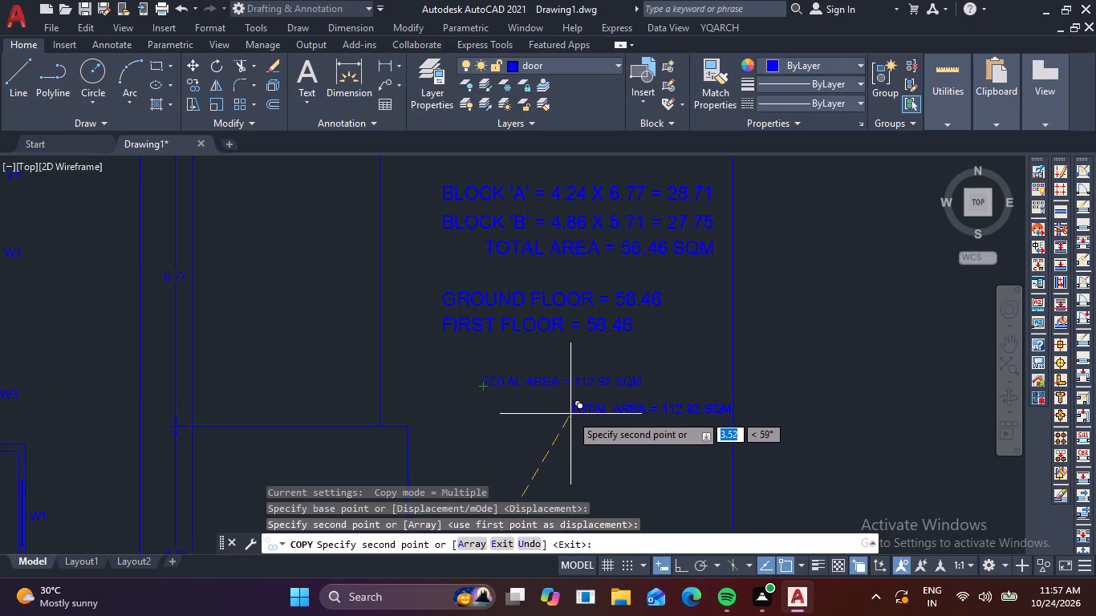
key(Escape)
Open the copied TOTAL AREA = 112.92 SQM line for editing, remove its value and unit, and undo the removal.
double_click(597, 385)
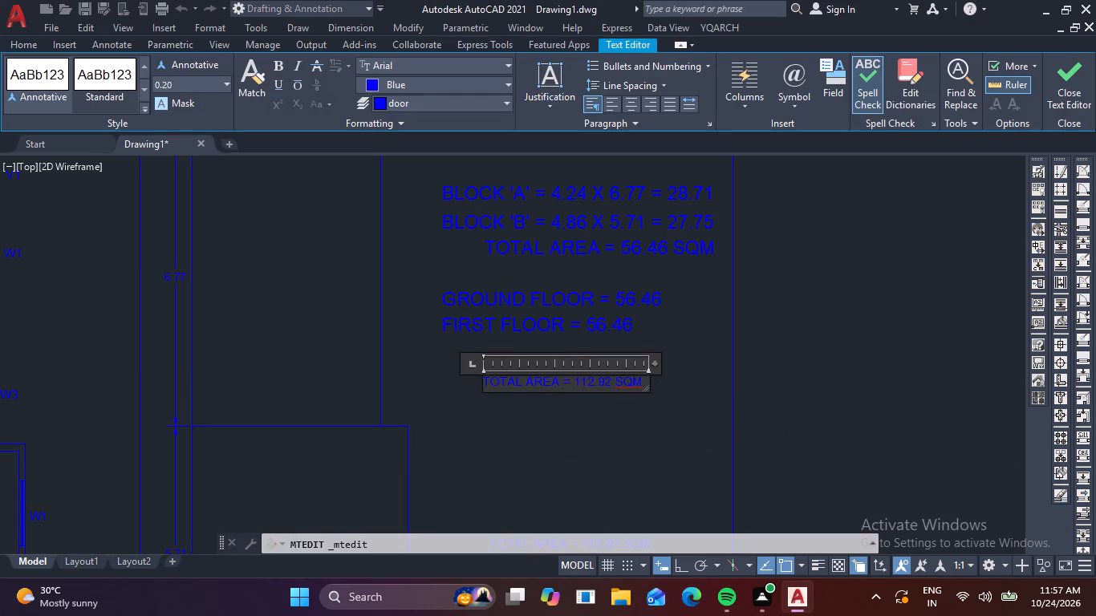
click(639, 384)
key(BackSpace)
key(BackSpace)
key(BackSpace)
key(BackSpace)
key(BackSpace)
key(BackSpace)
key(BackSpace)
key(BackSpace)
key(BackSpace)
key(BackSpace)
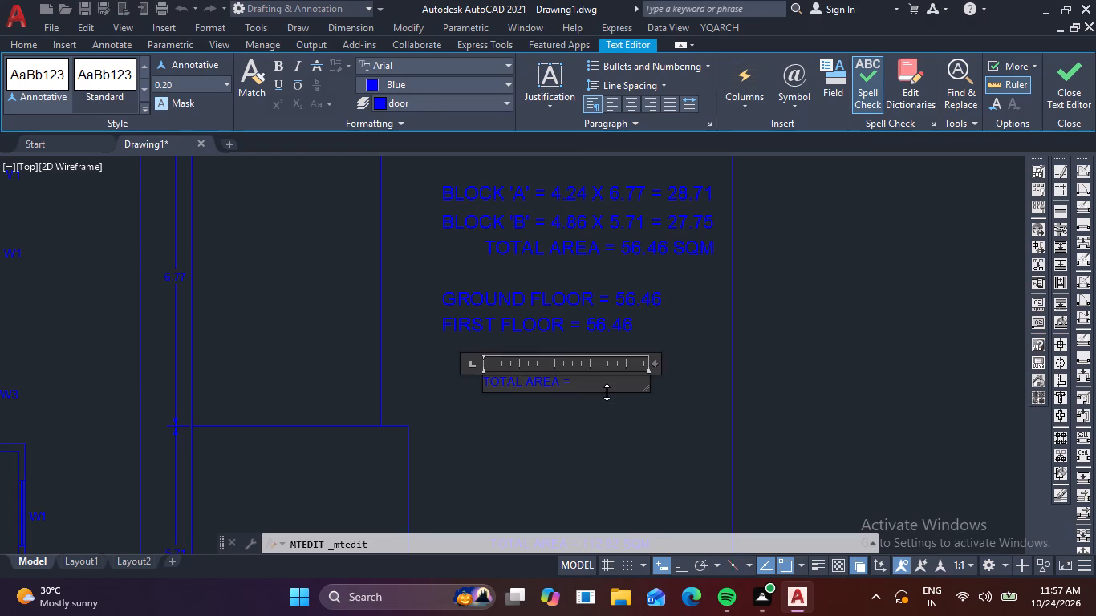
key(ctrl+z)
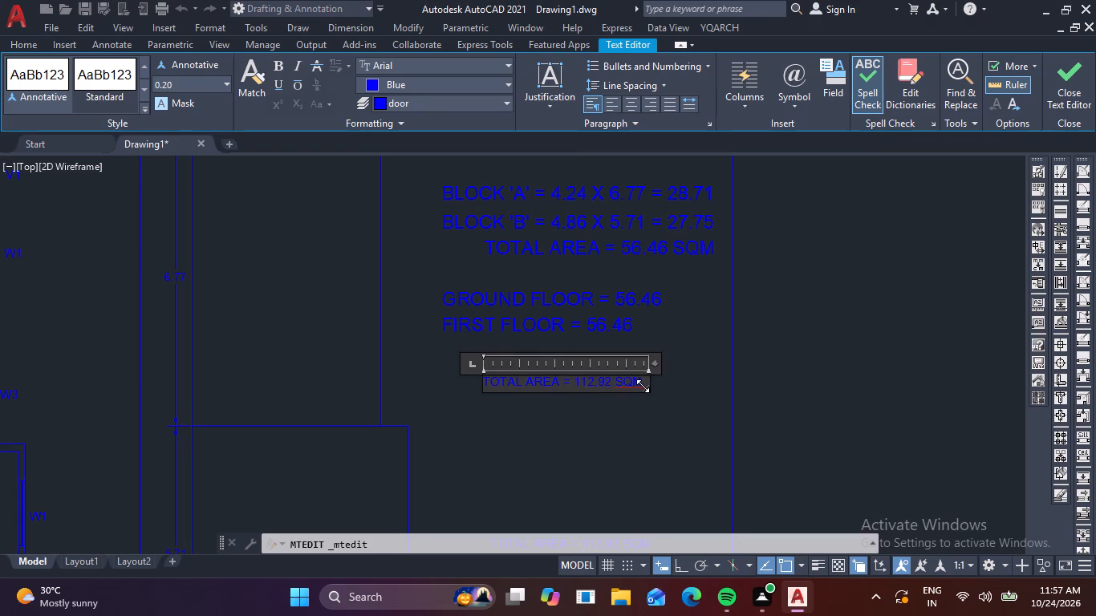
Set the copied TOTAL AREA = 112.92 SQM line's text height to 0.30, widen its frame to fit one line, and finish editing.
scroll(638, 387, up, 1)
drag(647, 378, 347, 395)
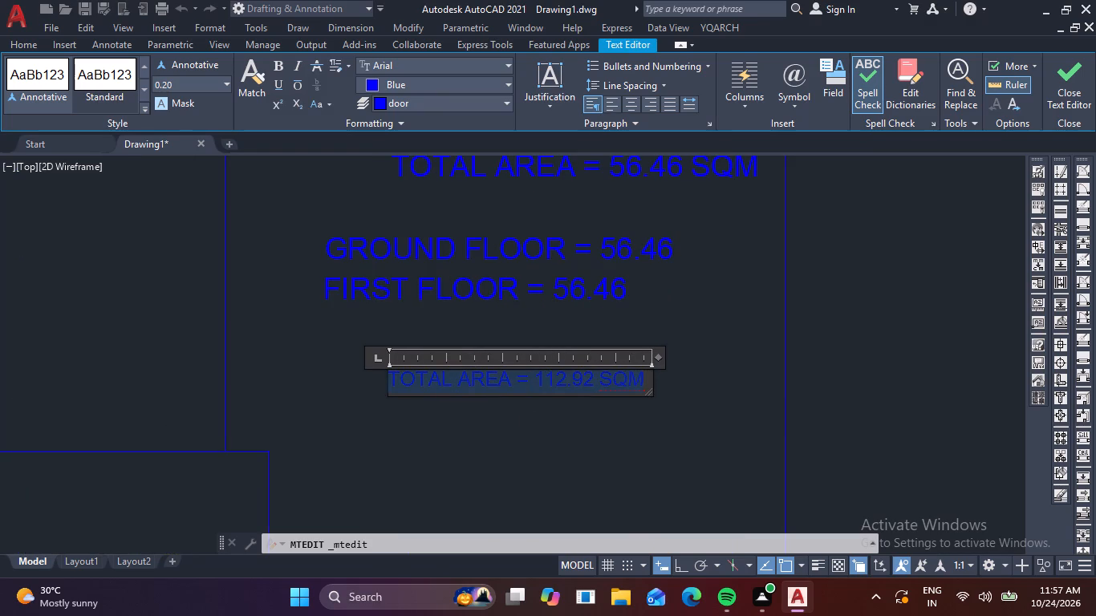
drag(347, 395, 346, 395)
click(204, 79)
text(.30)
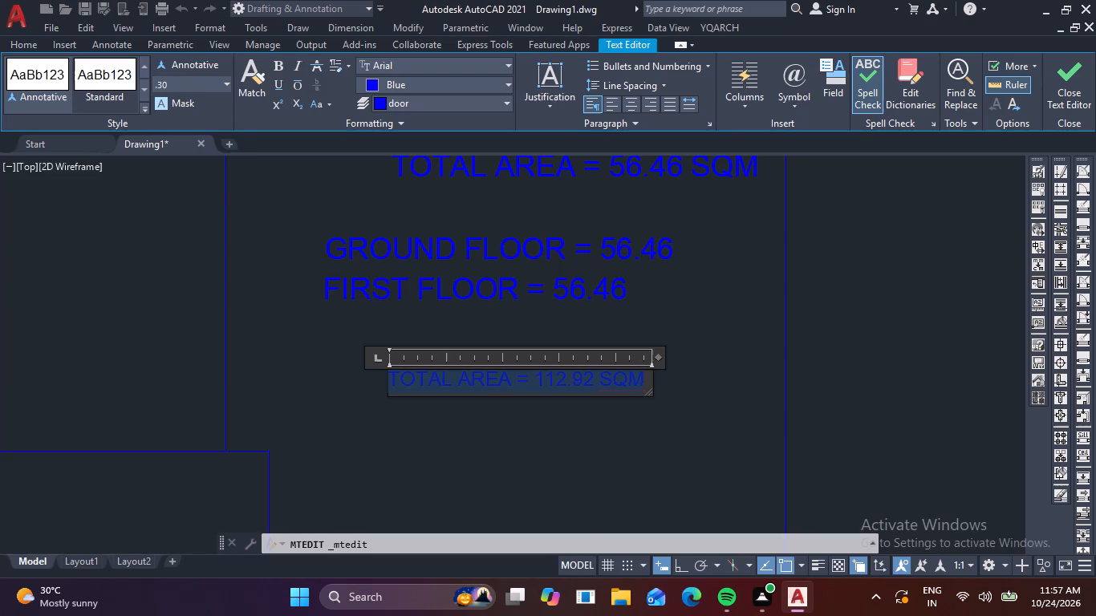
key(Return)
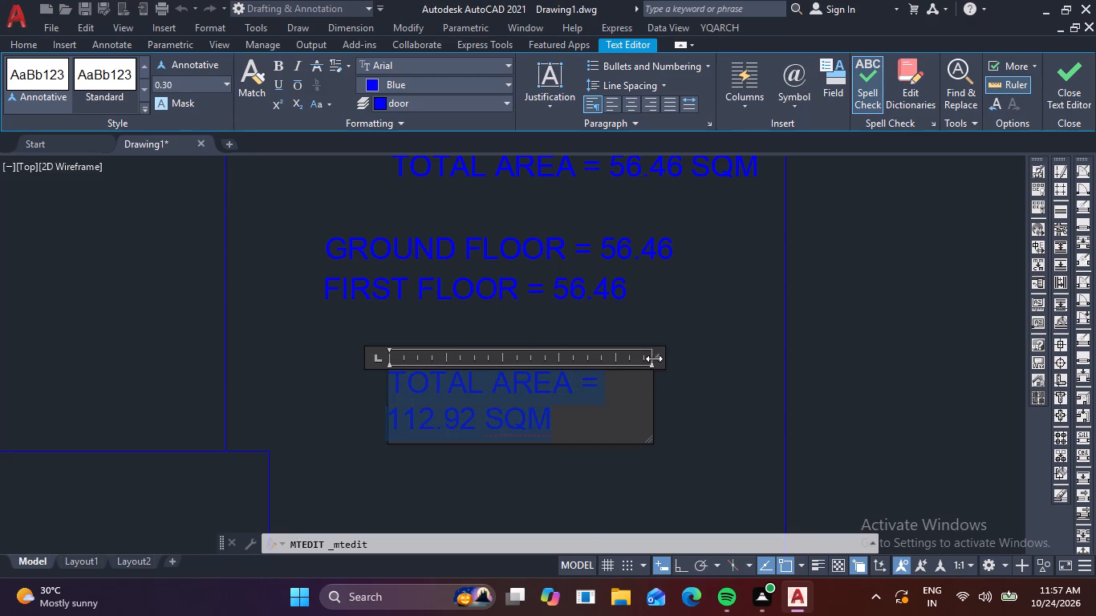
drag(654, 358, 789, 342)
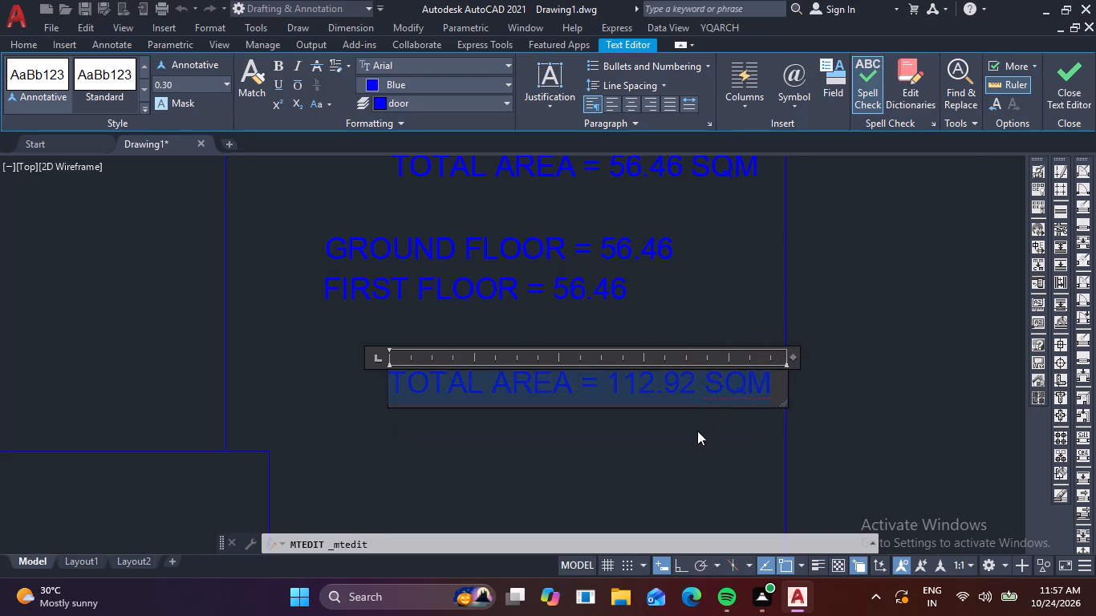
click(697, 431)
Delete the original small TOTAL AREA = 112.92 SQM line above the AREA KEY PLAN title.
scroll(717, 415, down, 2)
middle_drag(717, 419, 618, 252)
scroll(566, 330, up, 2)
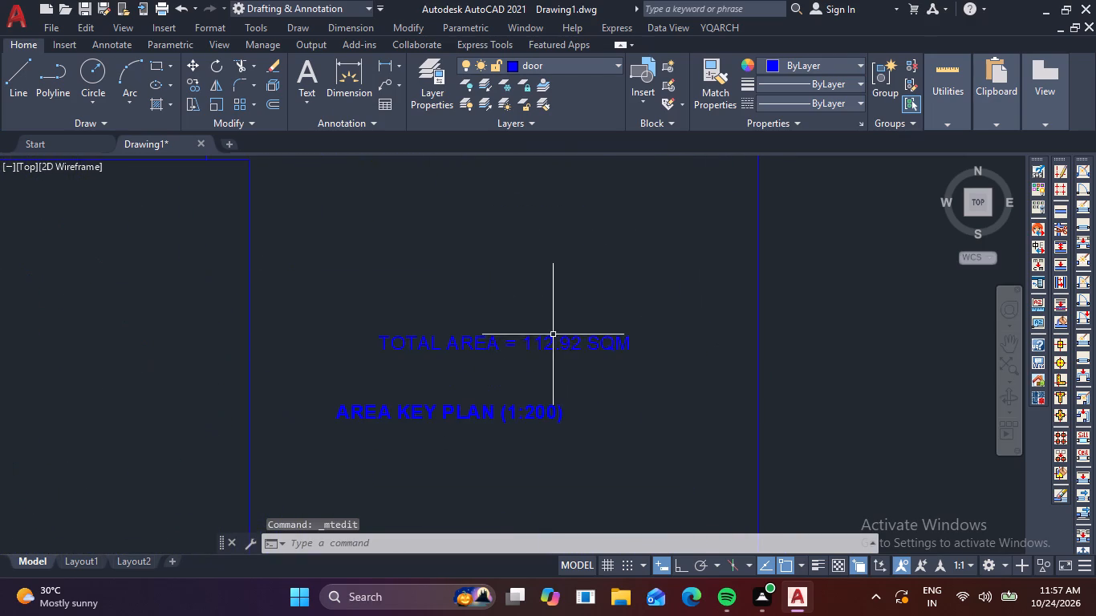
double_click(510, 343)
scroll(509, 343, down, 2)
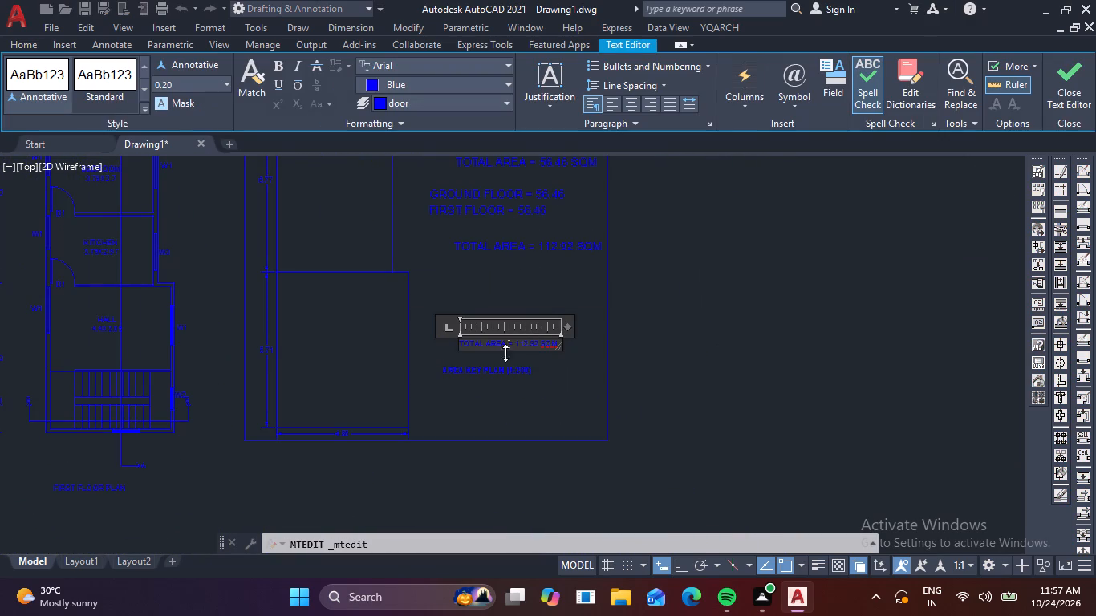
click(471, 382)
click(509, 344)
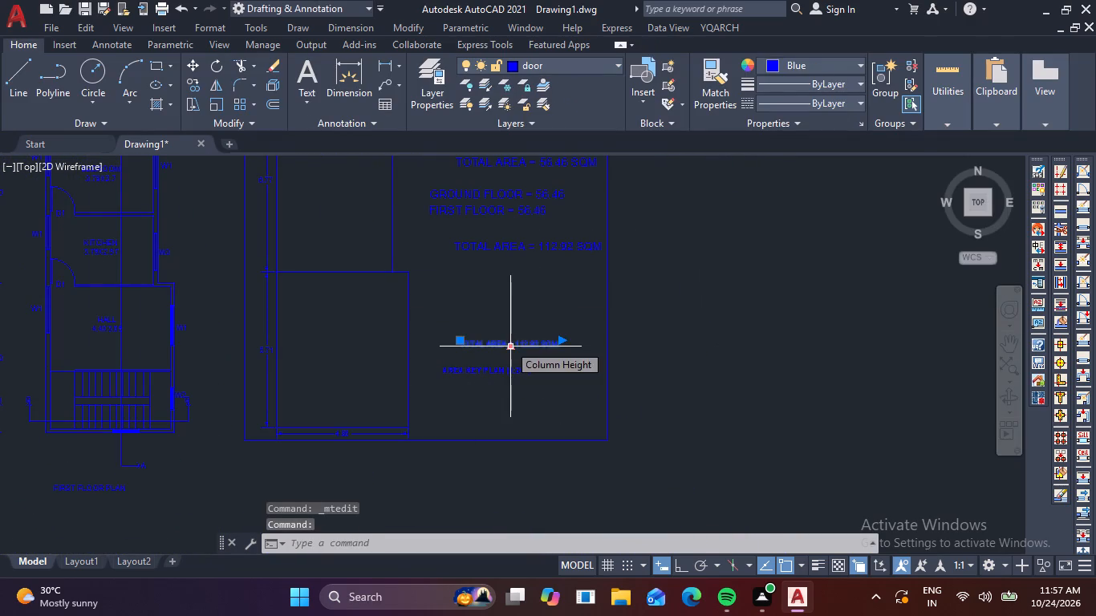
key(Delete)
Move the AREA KEY PLAN (1:200) title up below the lower TOTAL AREA line, left-aligned with the FIRST FLOOR line.
click(499, 367)
text(M)
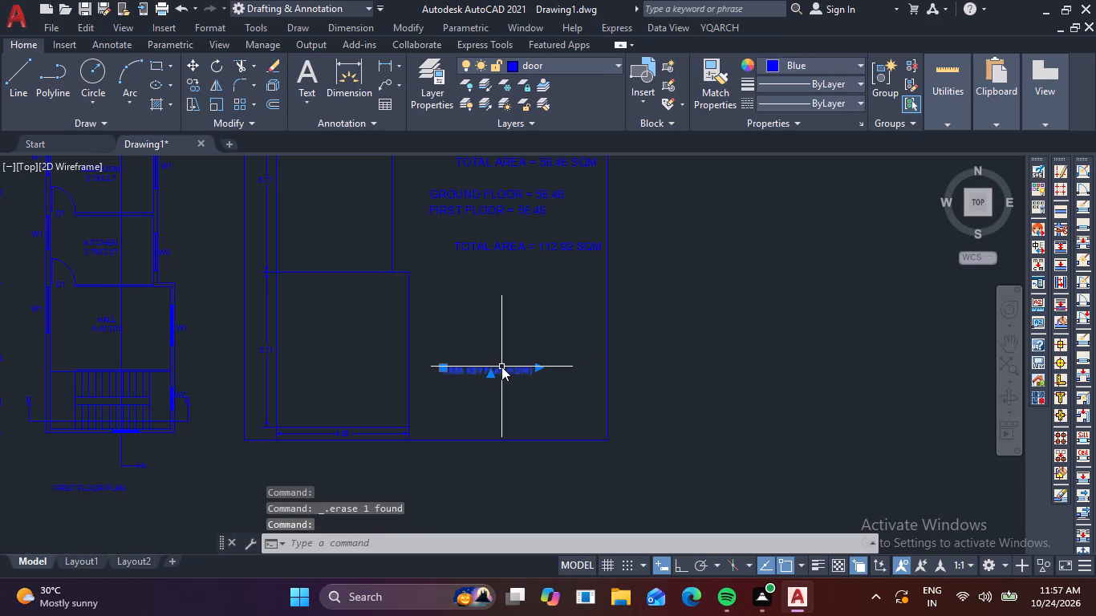
key(space)
scroll(464, 376, up, 2)
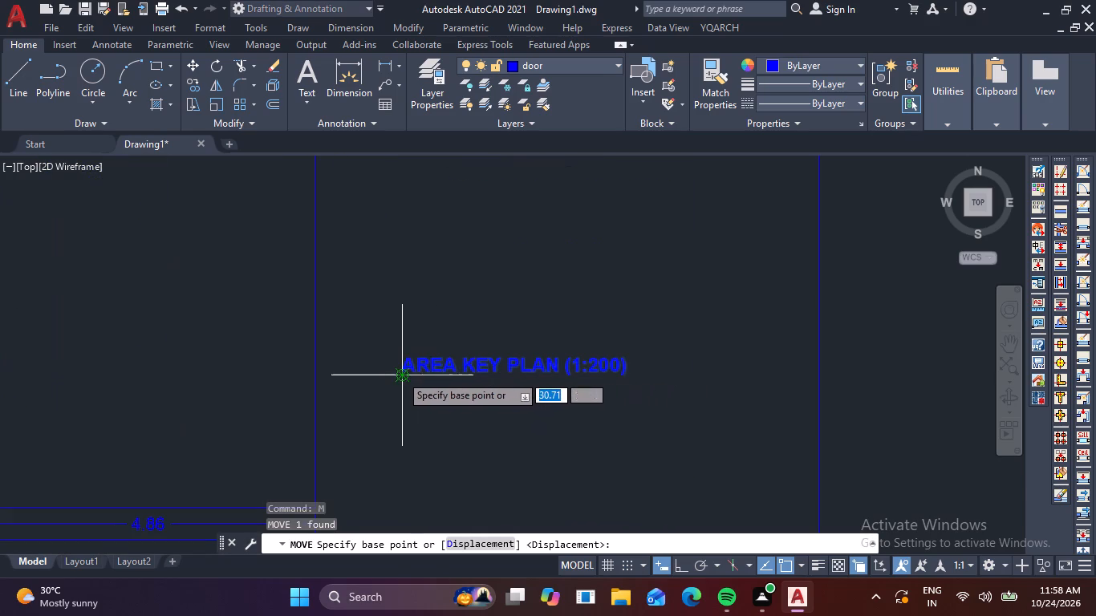
click(399, 376)
scroll(404, 290, down, 1)
middle_drag(404, 291, 408, 326)
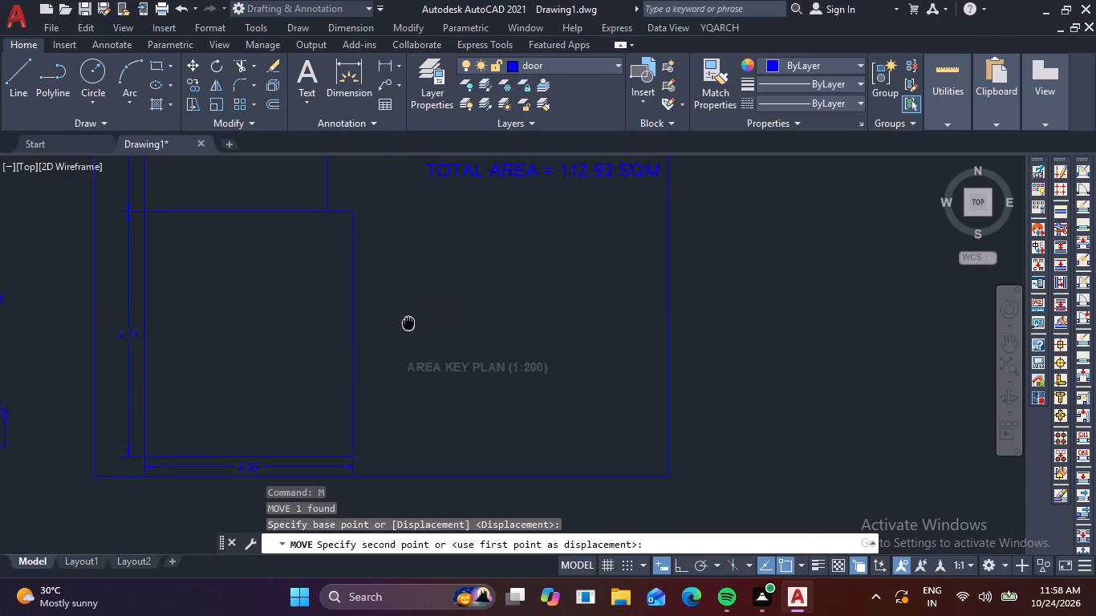
middle_drag(408, 326, 383, 396)
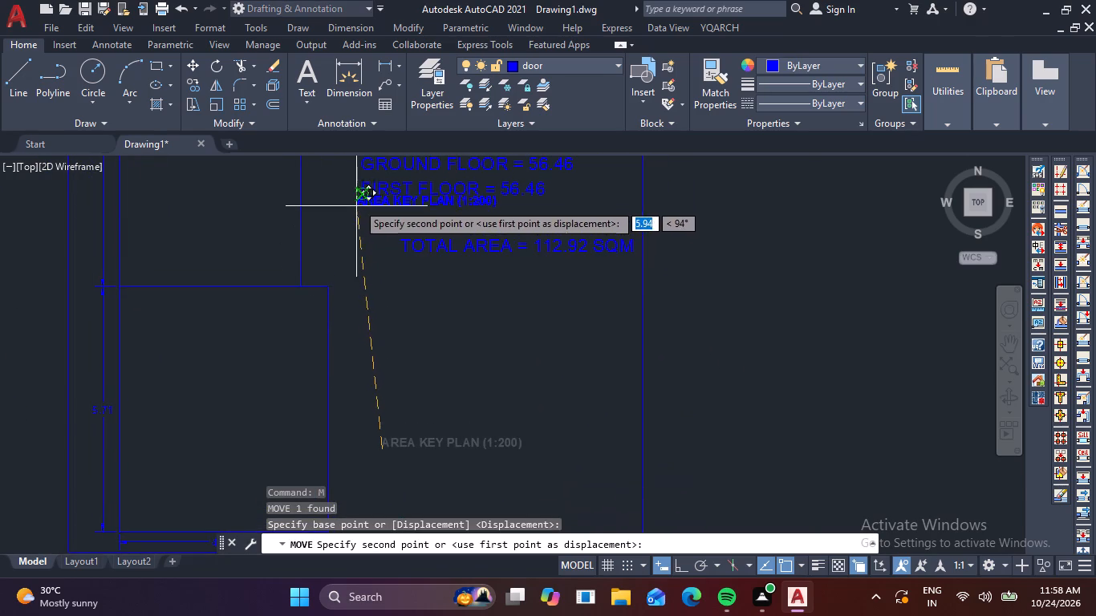
click(359, 316)
Set the AREA KEY PLAN (1:200) title's text height to 0.30, widen its frame to fit one line, and finish editing.
double_click(461, 309)
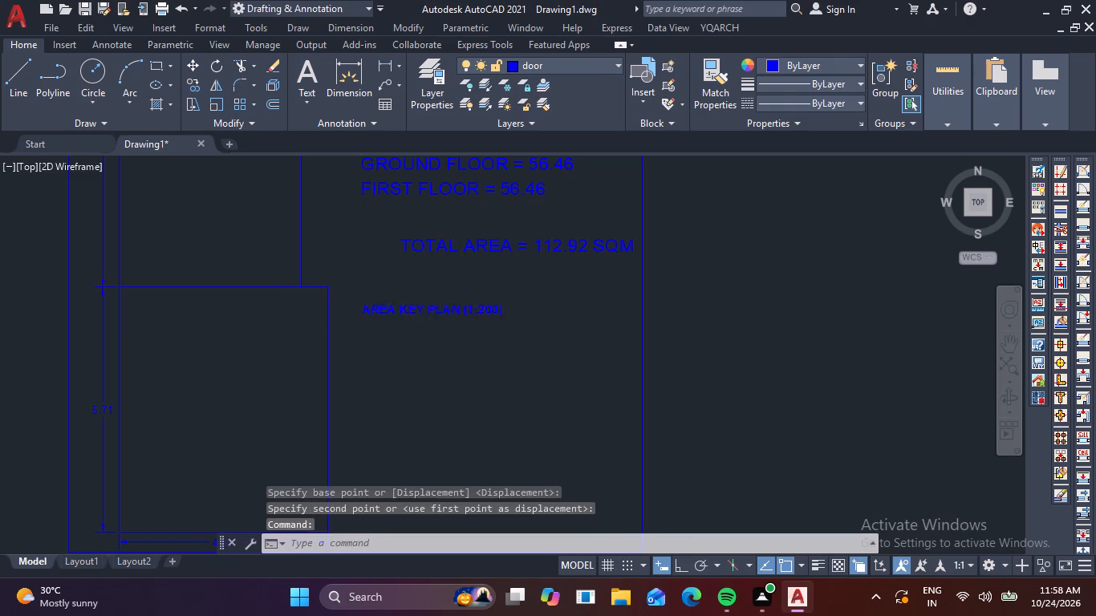
drag(500, 308, 306, 315)
drag(507, 310, 345, 322)
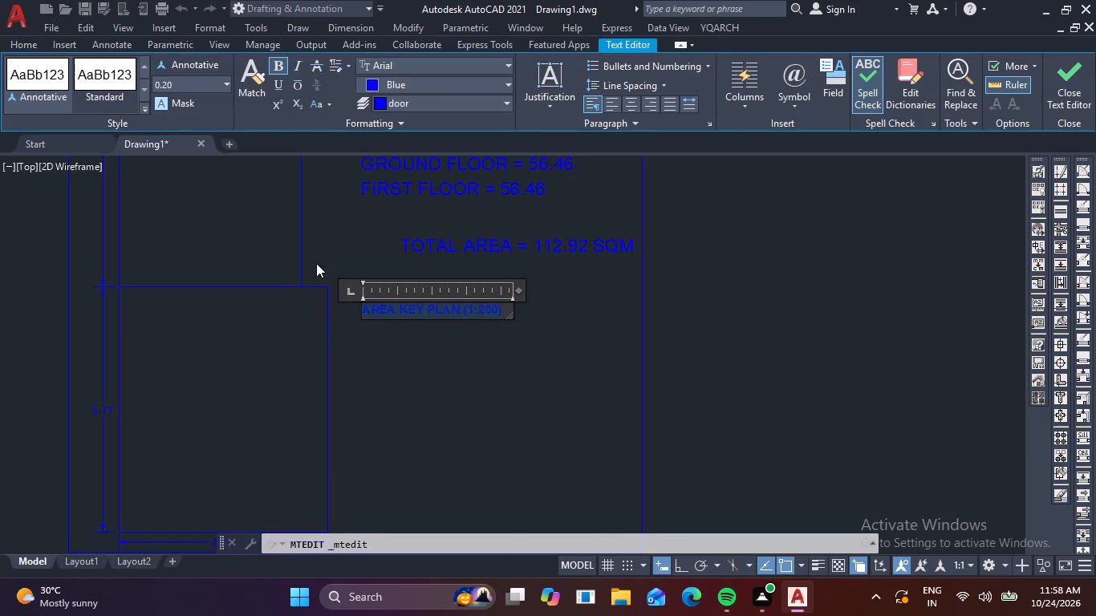
click(180, 89)
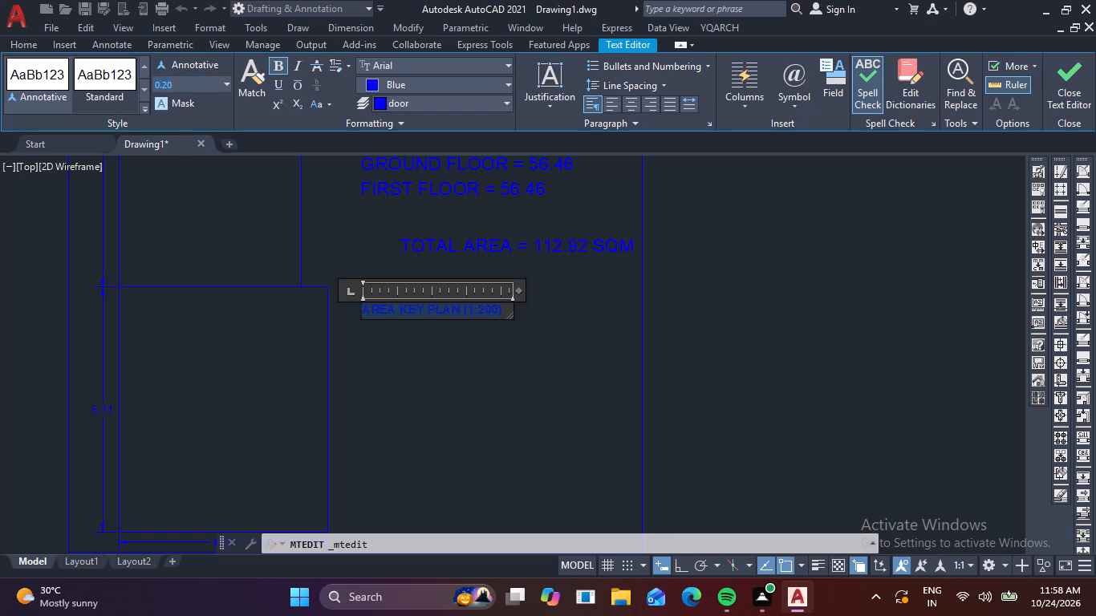
key(period)
text(30)
key(Return)
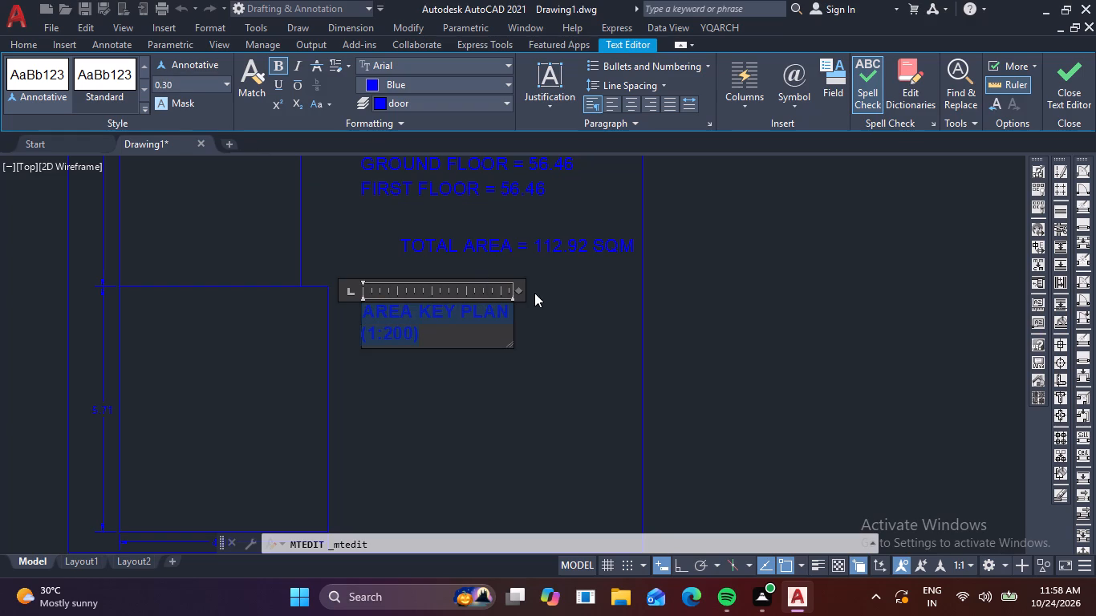
drag(518, 293, 595, 289)
click(532, 371)
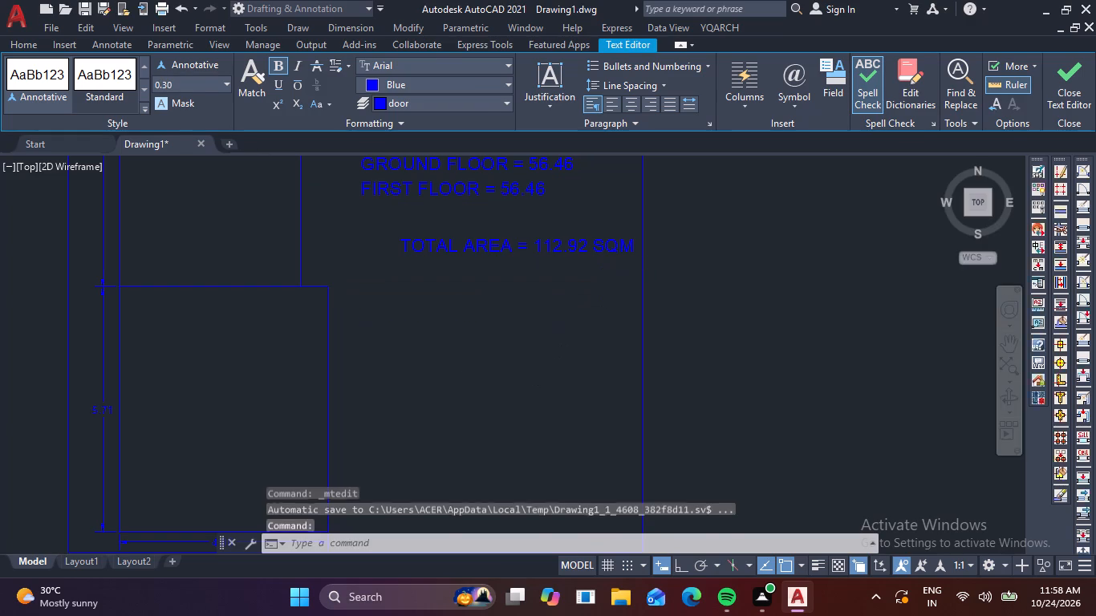
Draw a new rectangular boundary below the area key plan's boundary, wider than it and starting near its lower-left corner.
scroll(532, 371, down, 3)
middle_drag(672, 291, 671, 355)
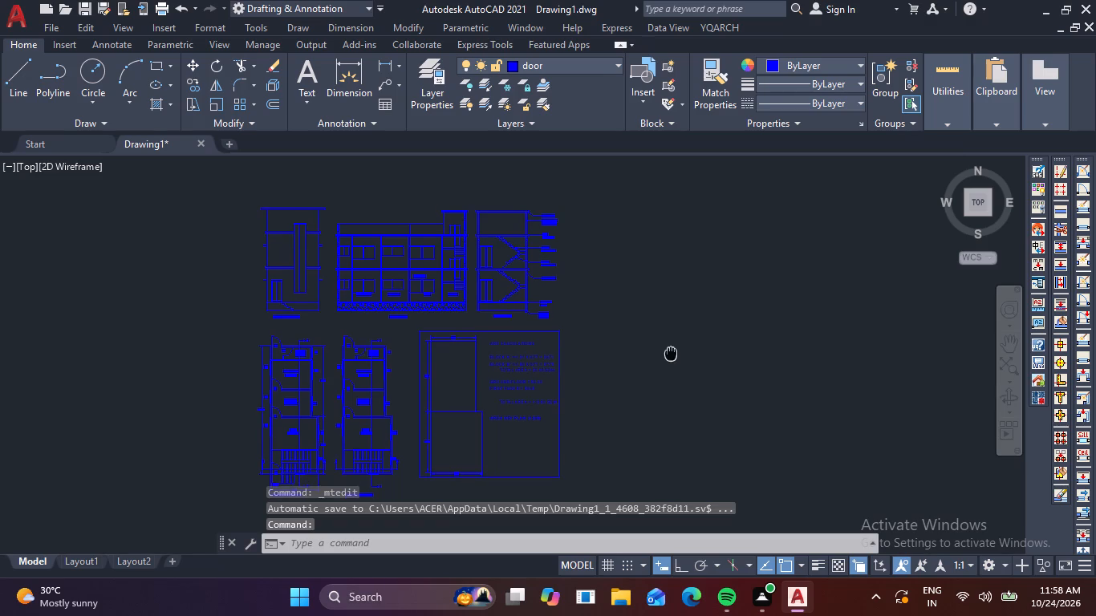
middle_drag(671, 355, 671, 355)
key(Escape)
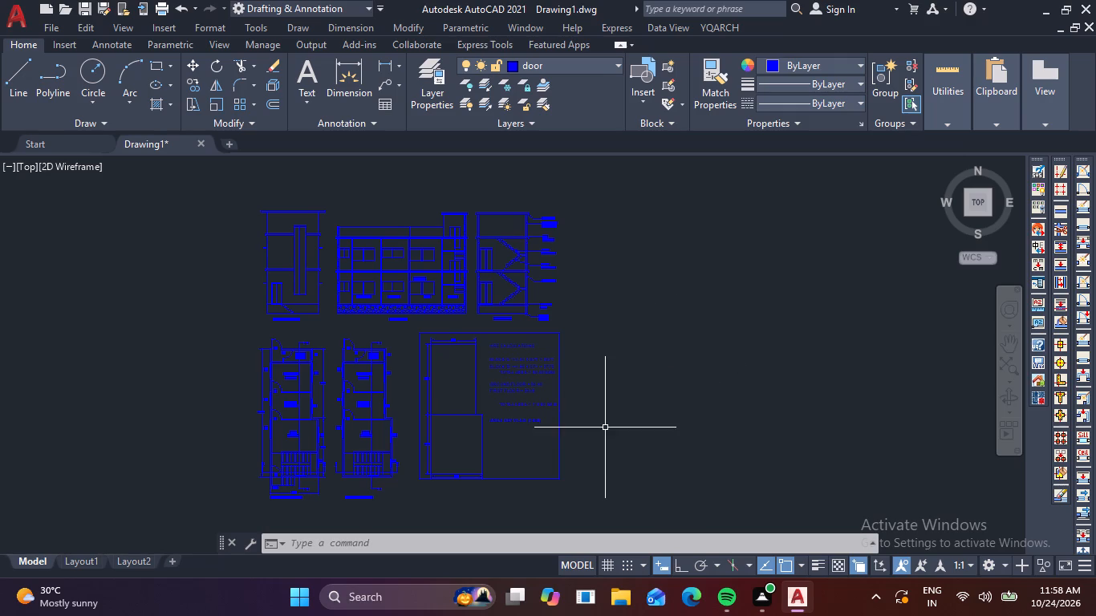
scroll(611, 438, down, 1)
middle_drag(569, 503, 552, 456)
scroll(487, 454, up, 2)
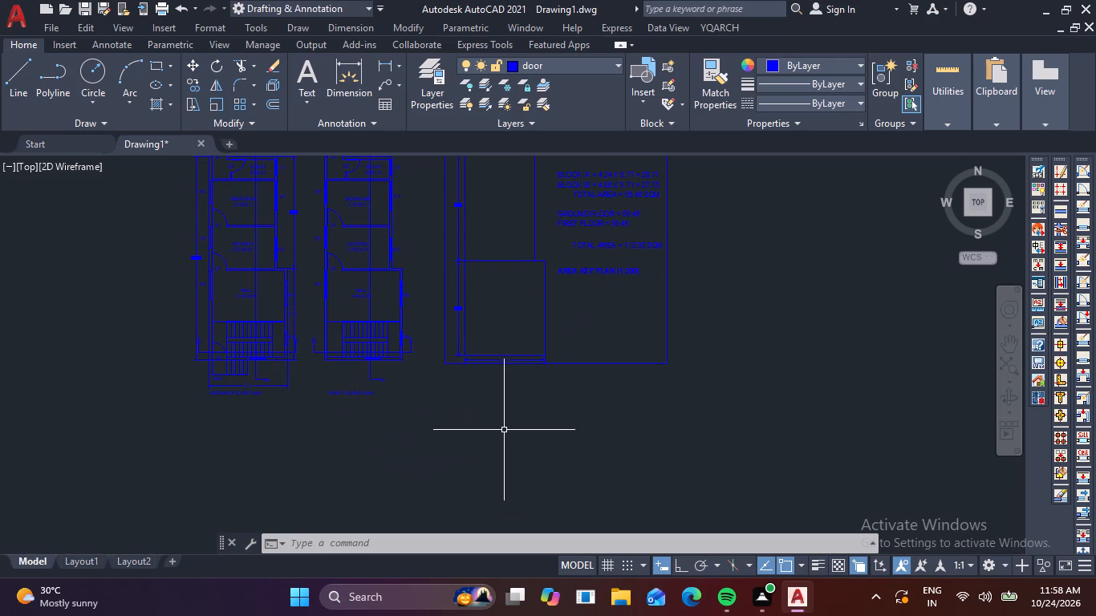
text(RE)
text(C)
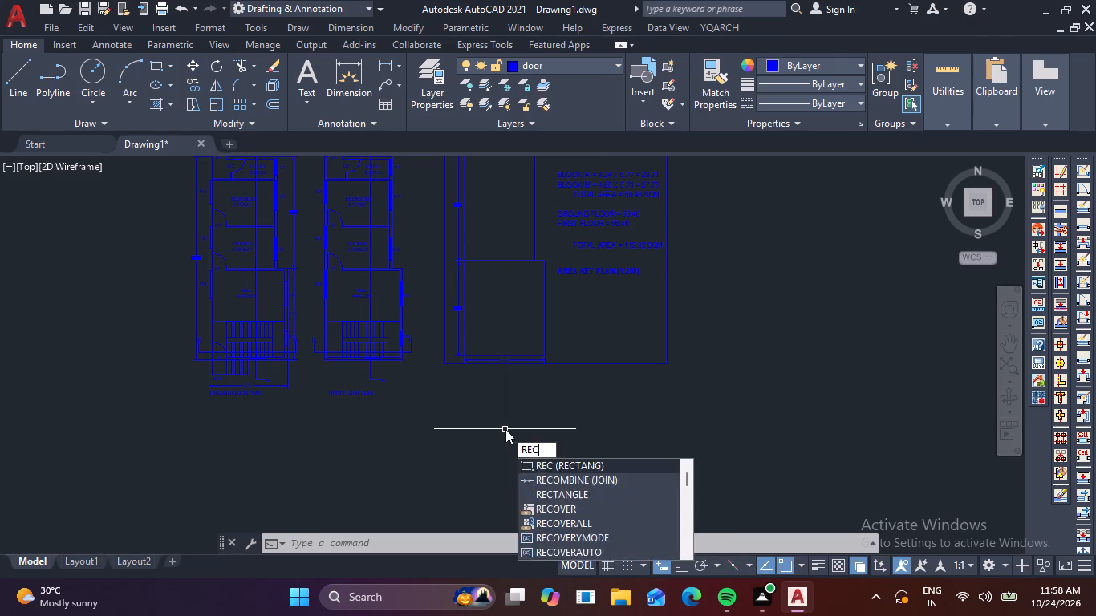
key(space)
click(436, 385)
scroll(624, 495, down, 1)
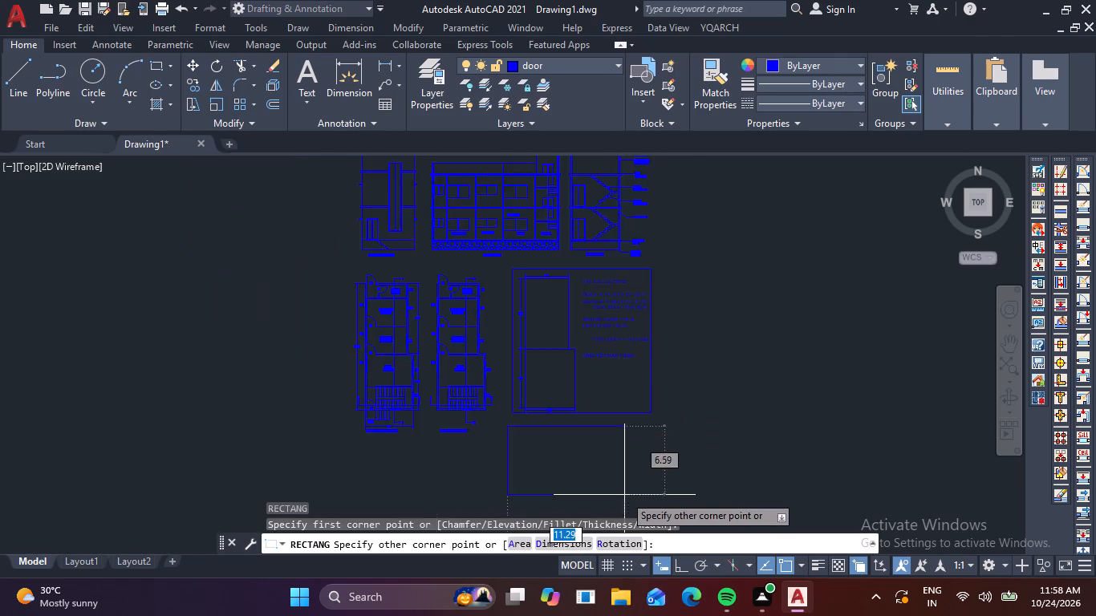
middle_drag(624, 495, 601, 439)
middle_click(644, 468)
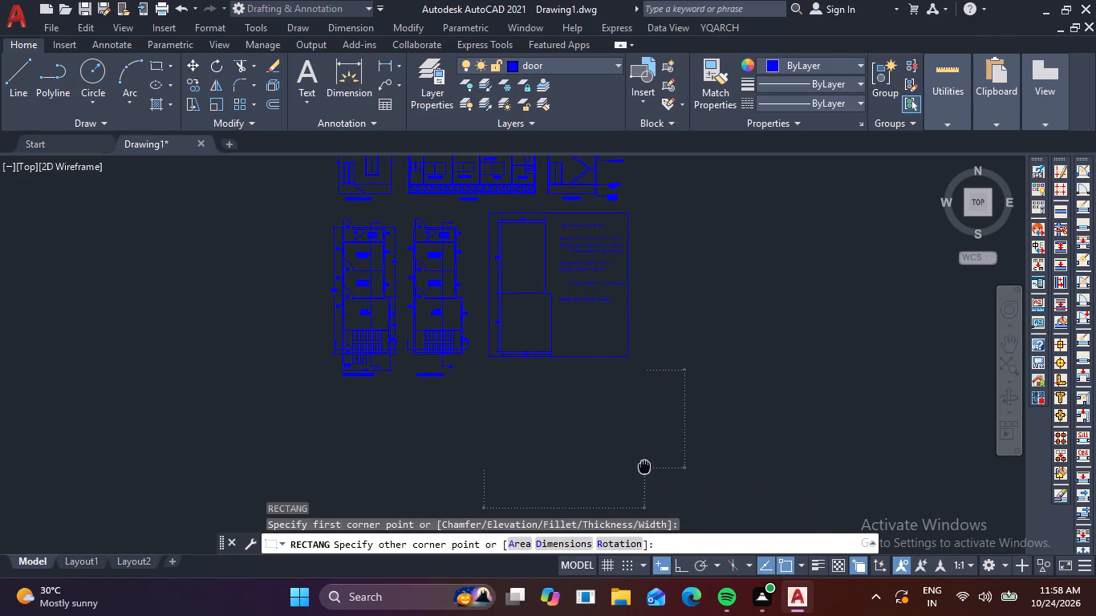
click(691, 518)
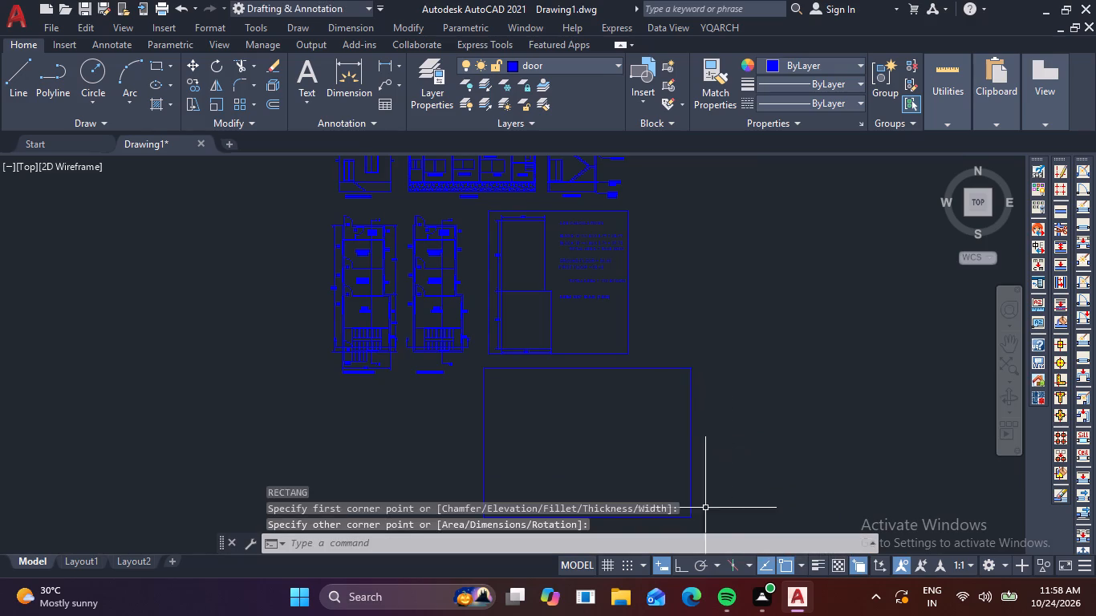
Start a straight vertical line downward from a point inside the new boundary's upper-left area, with Ortho on.
scroll(622, 421, up, 1)
middle_drag(614, 423, 538, 171)
middle_drag(549, 225, 555, 272)
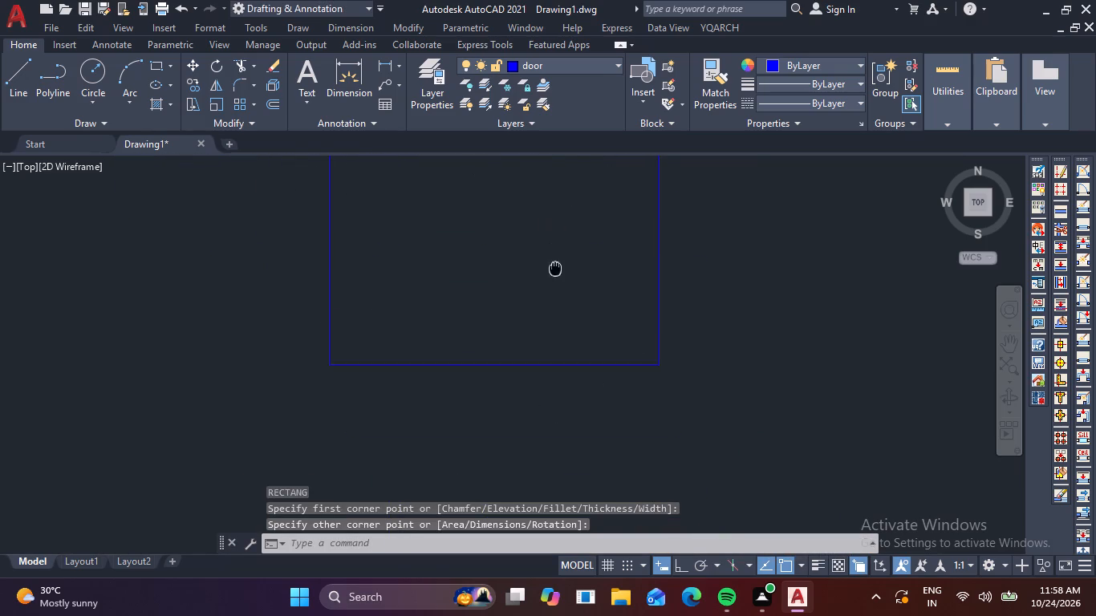
middle_drag(555, 272, 557, 371)
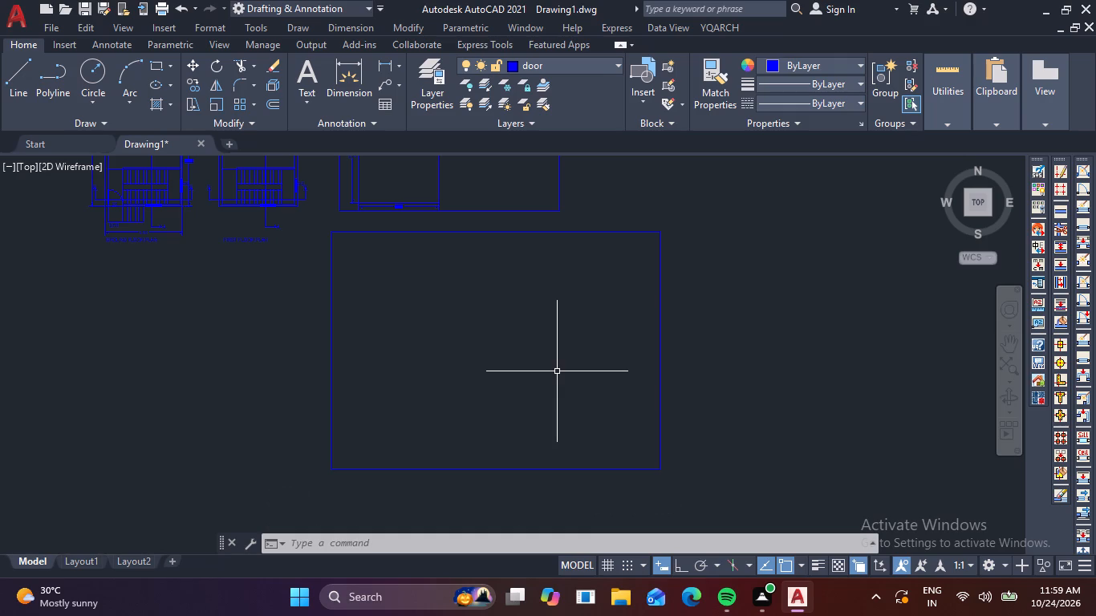
text(L)
key(space)
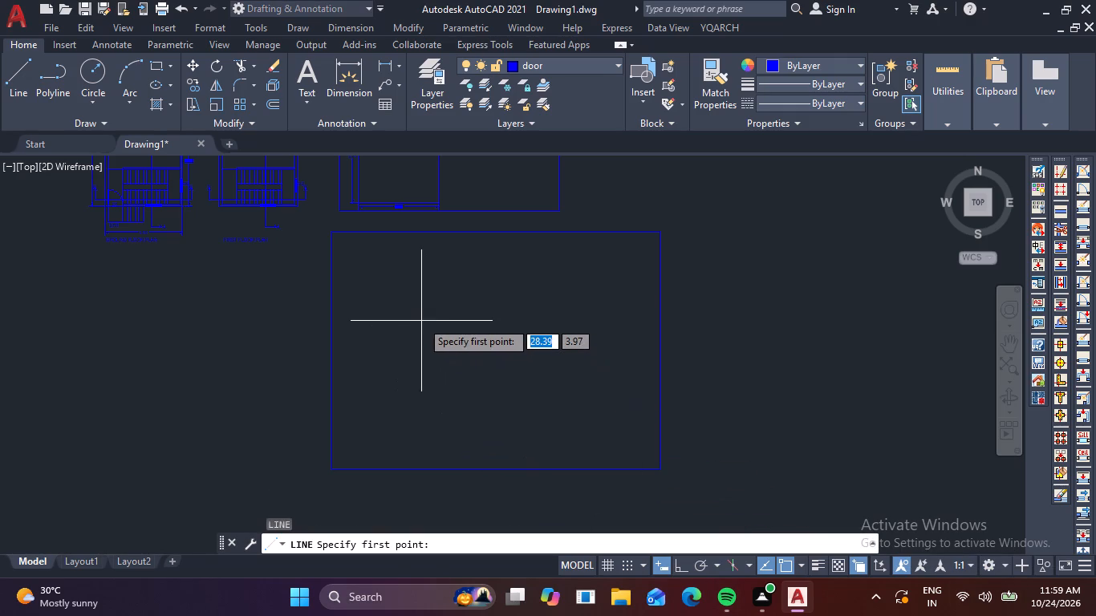
click(385, 302)
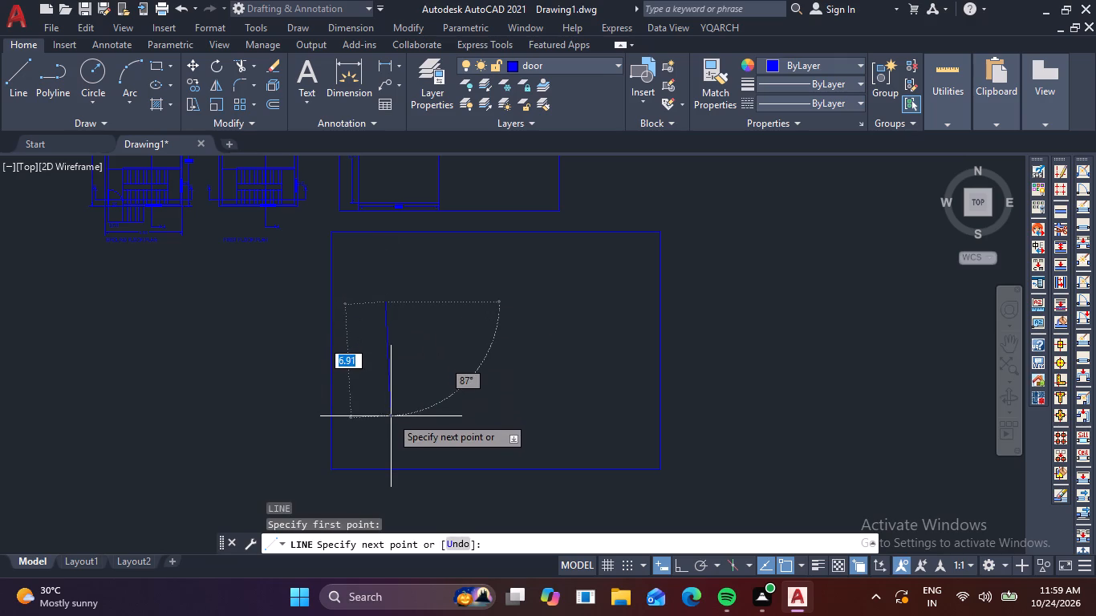
key(F8)
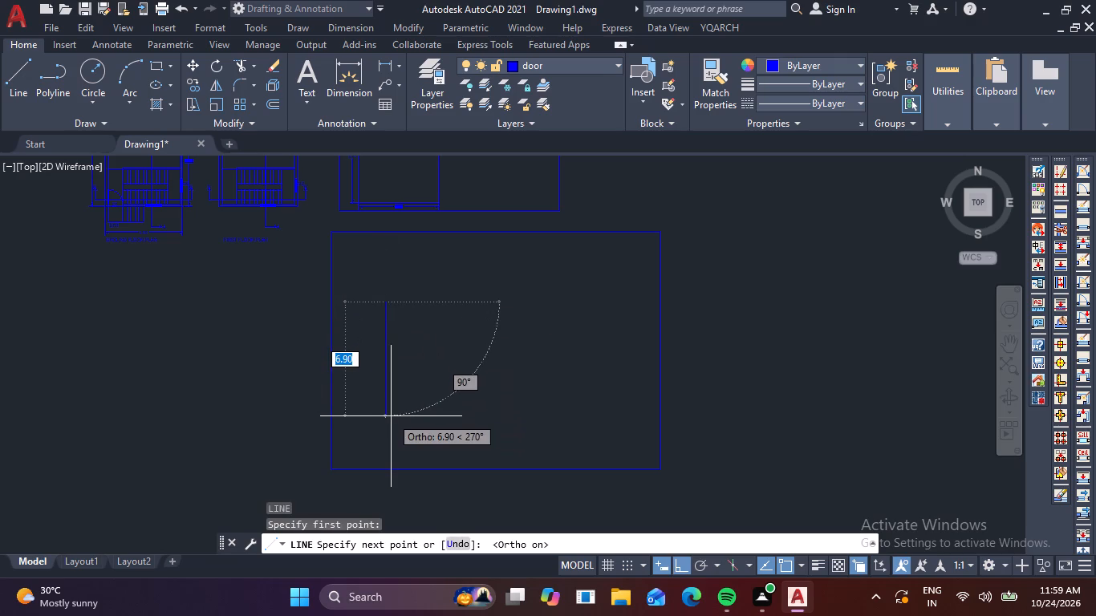
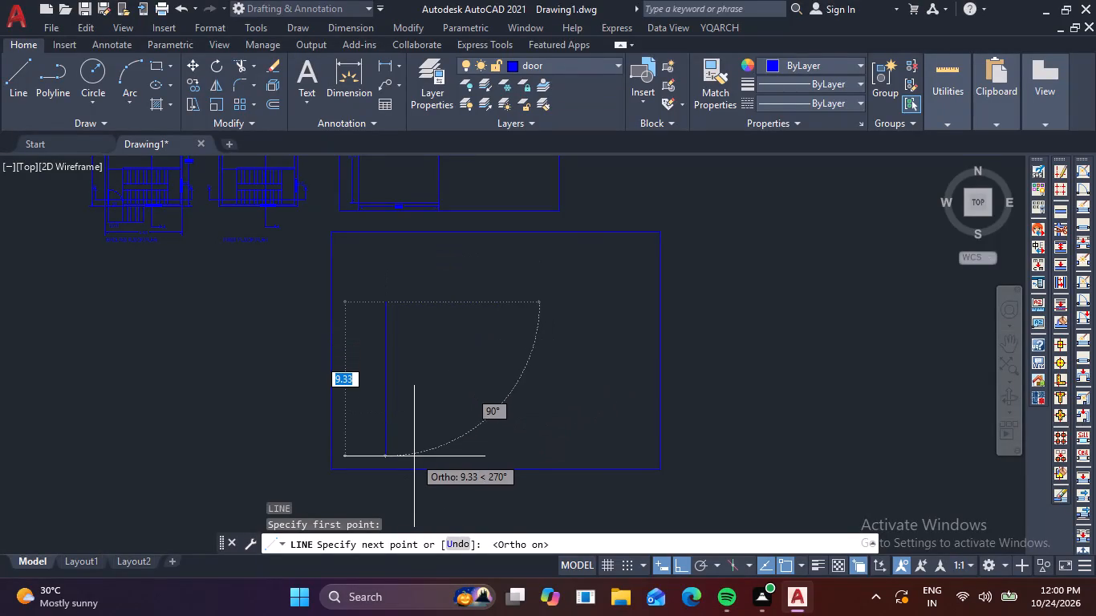
Finish the vertical line downward at 7.25 long and continue it with a 17.94 horizontal line to the right.
key(7)
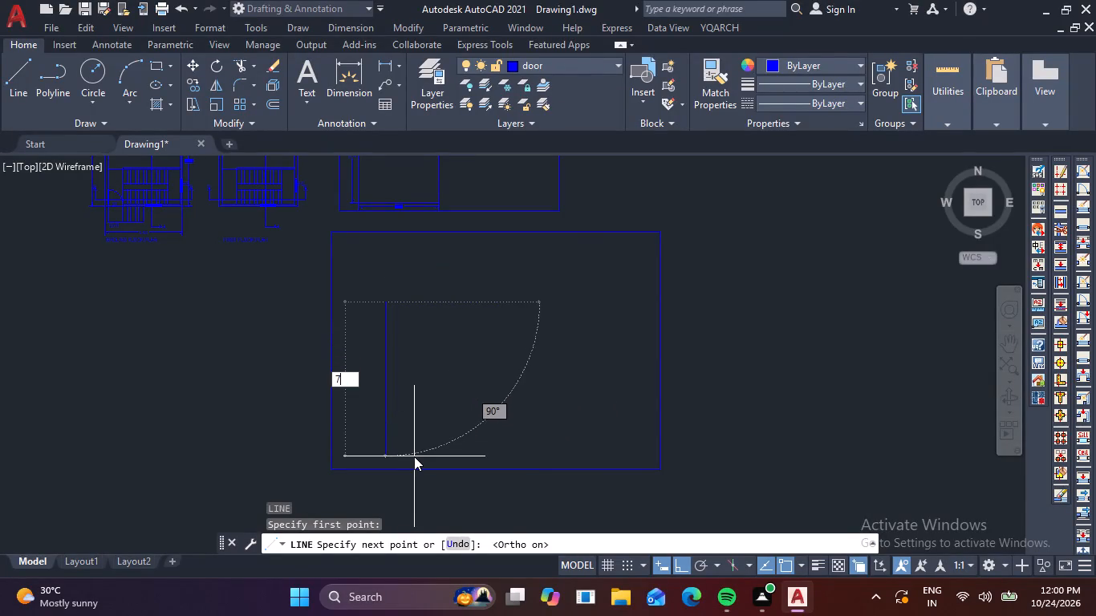
key(period)
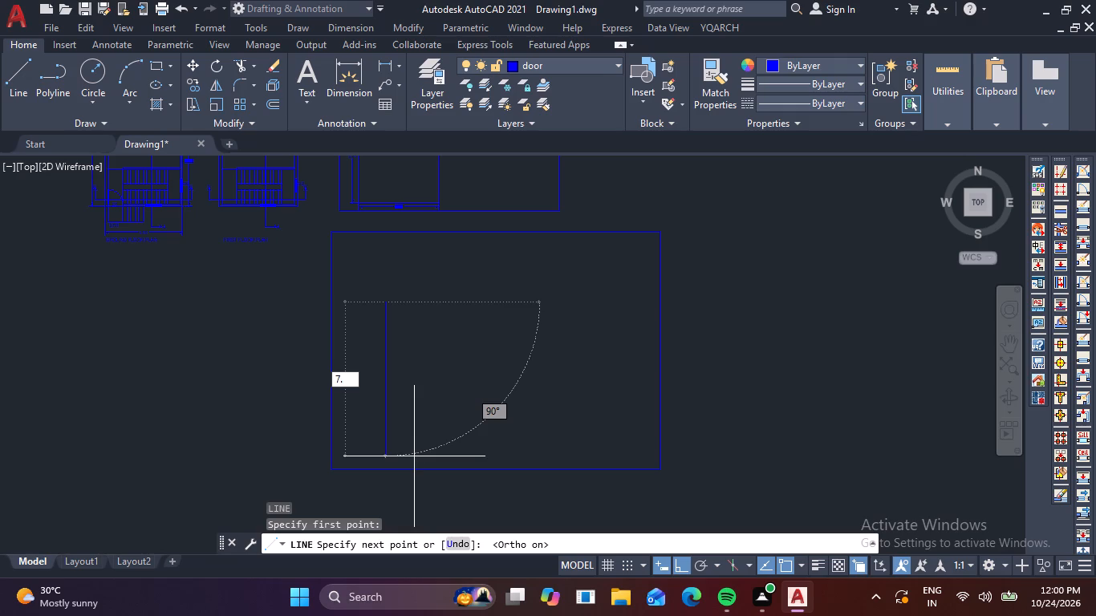
text(25)
key(Return)
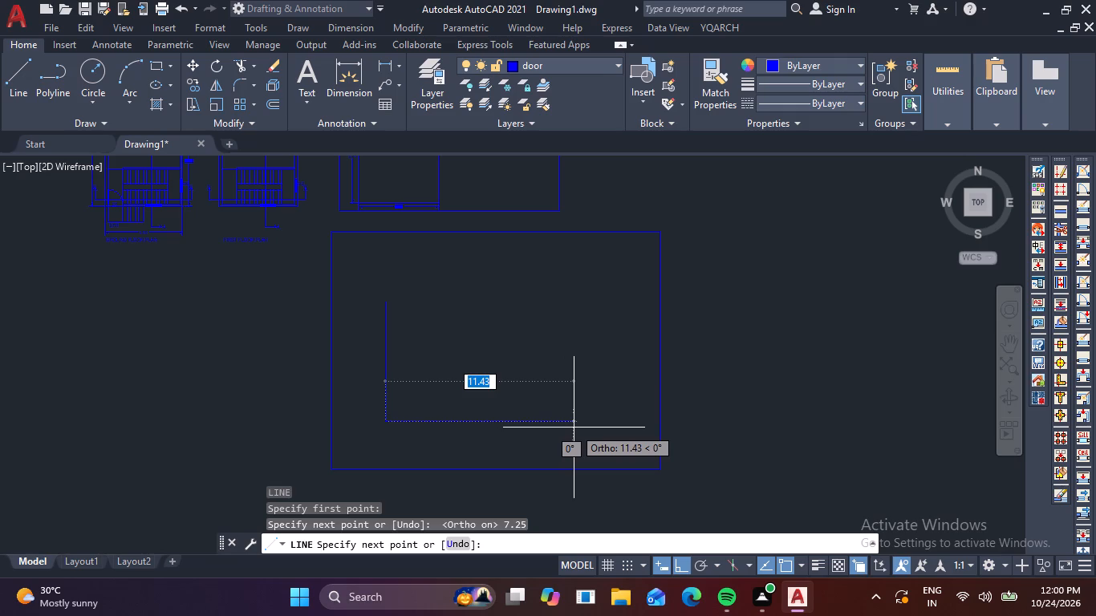
key(1)
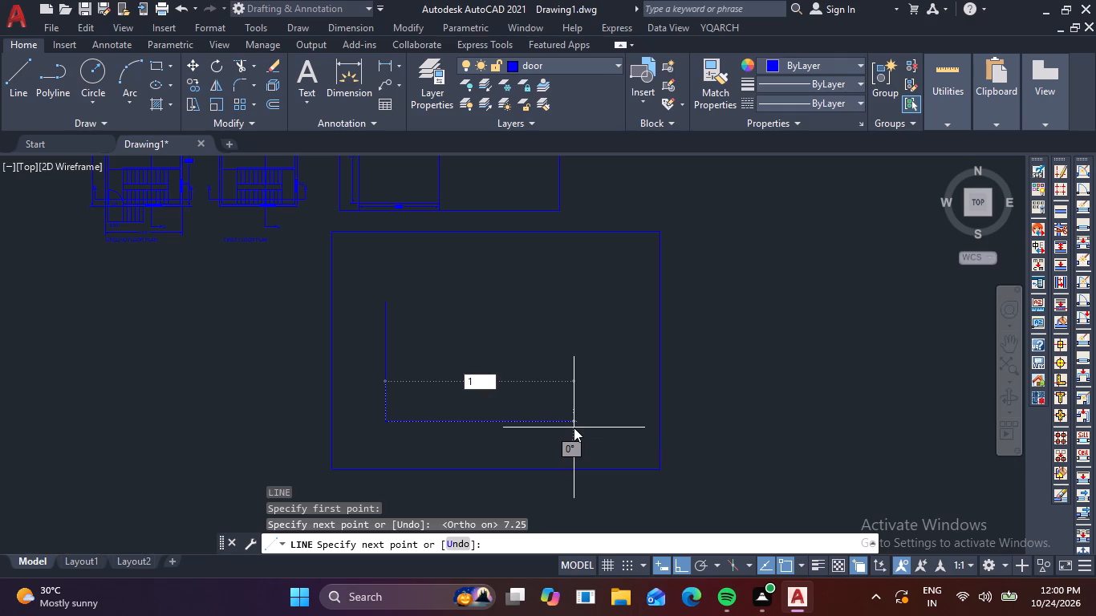
key(7)
key(period)
key(9)
key(4)
key(Return)
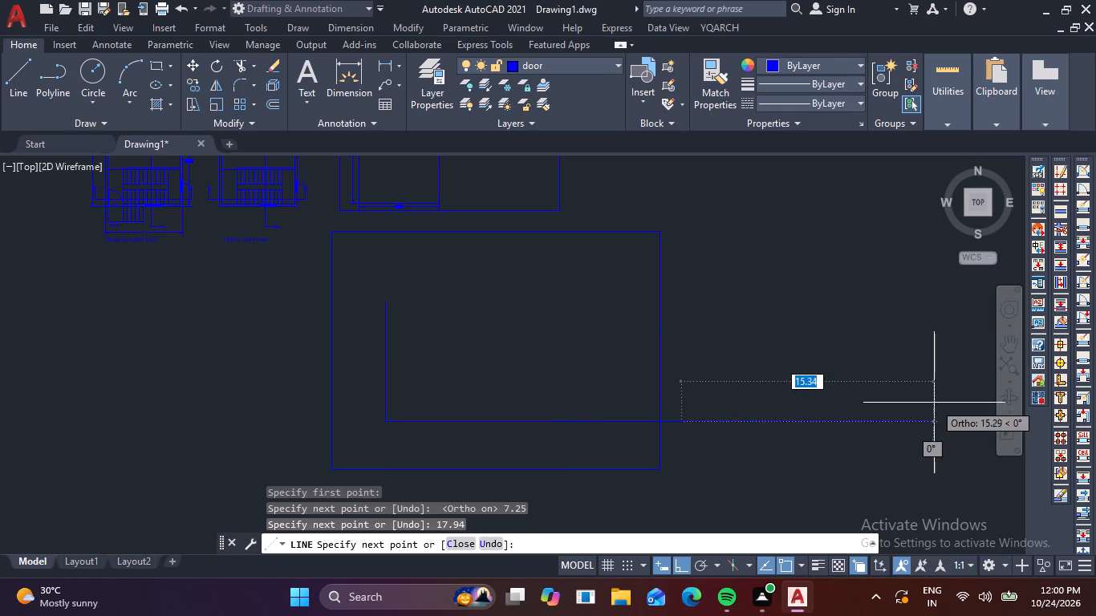
key(Escape)
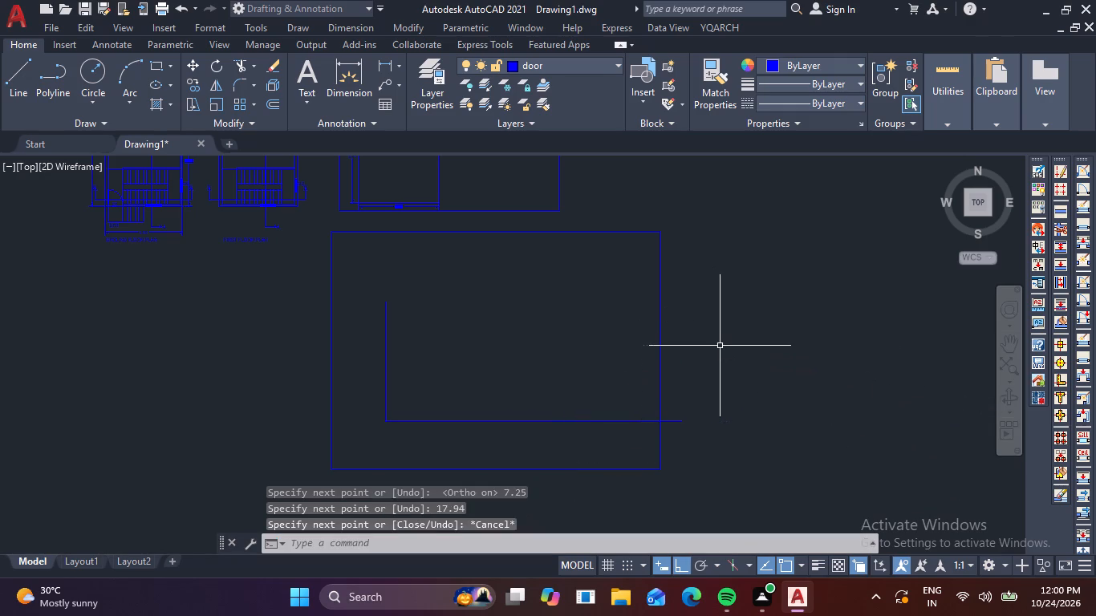
key(Escape)
key(Escape)
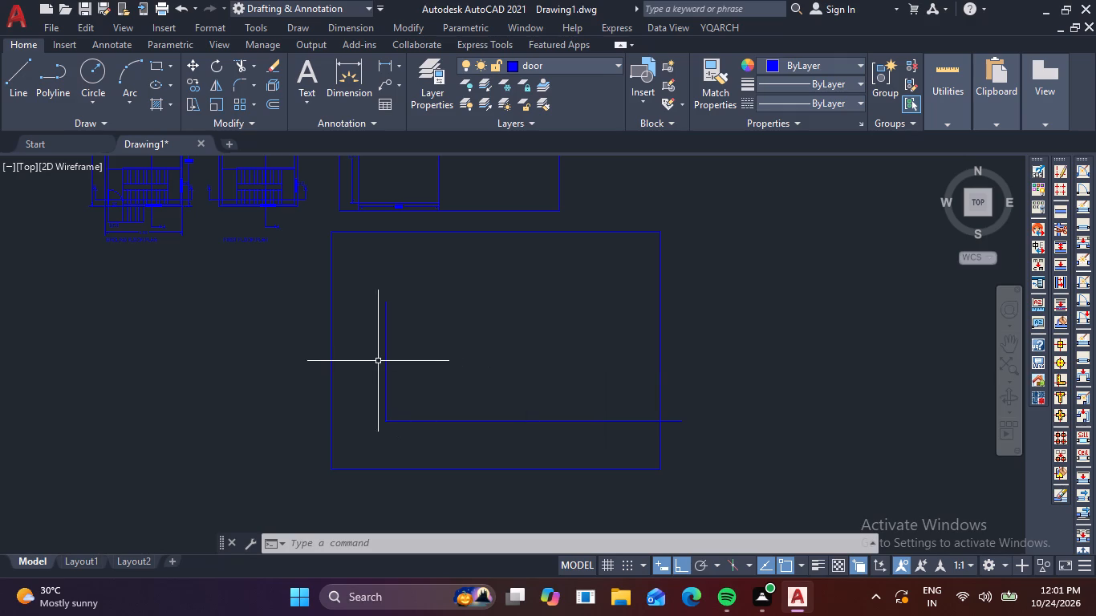
Offset the vertical line 1.5 to the right and the horizontal line 1.5 upward inside the new boundary.
scroll(401, 359, up, 2)
scroll(401, 359, down, 2)
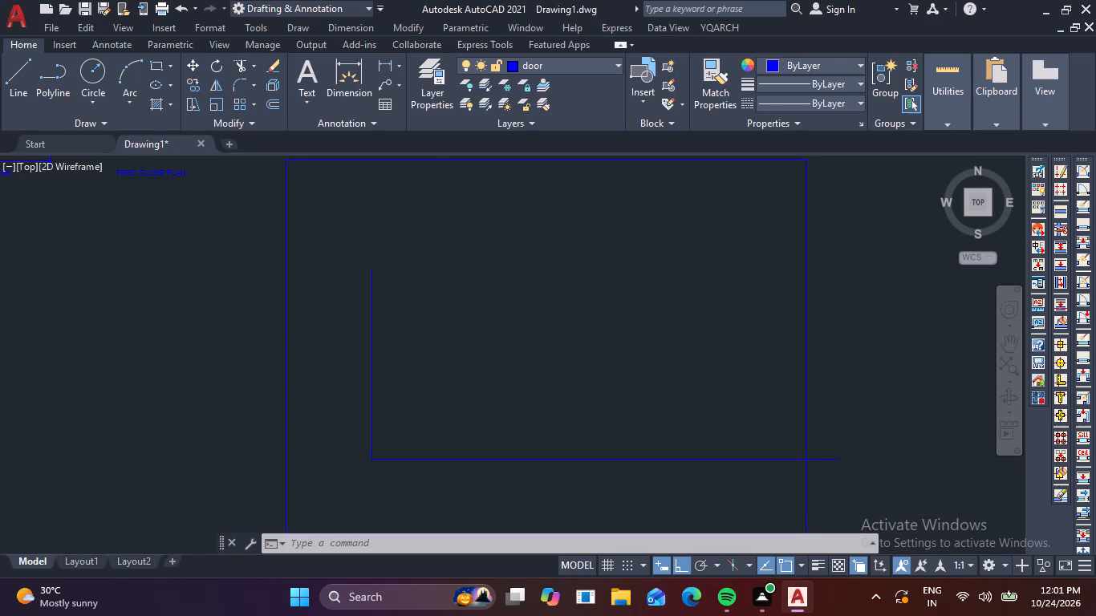
key(Escape)
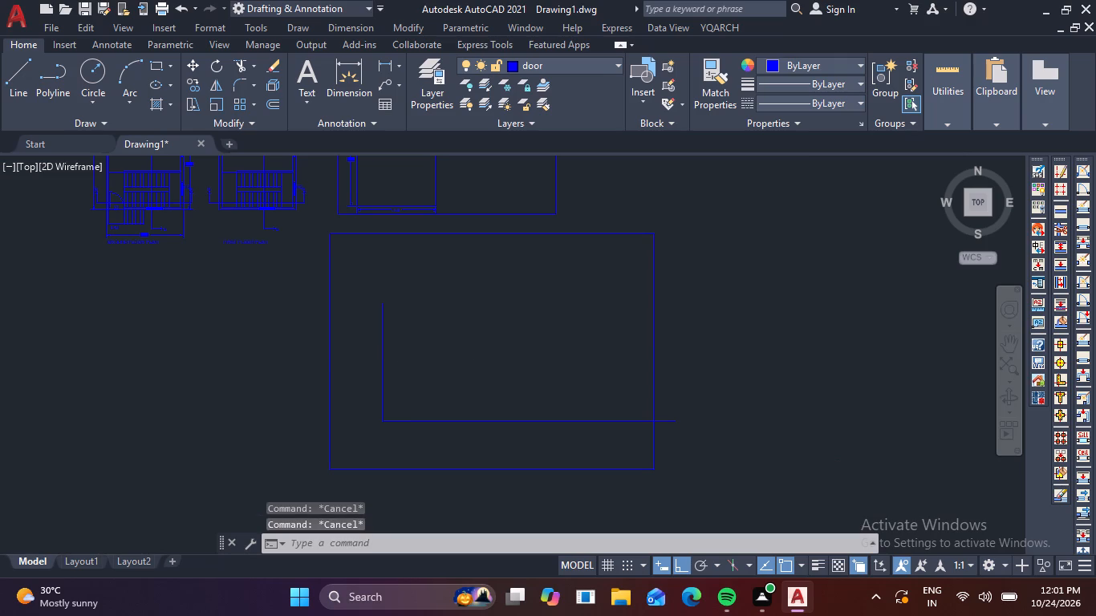
key(Escape)
key(o)
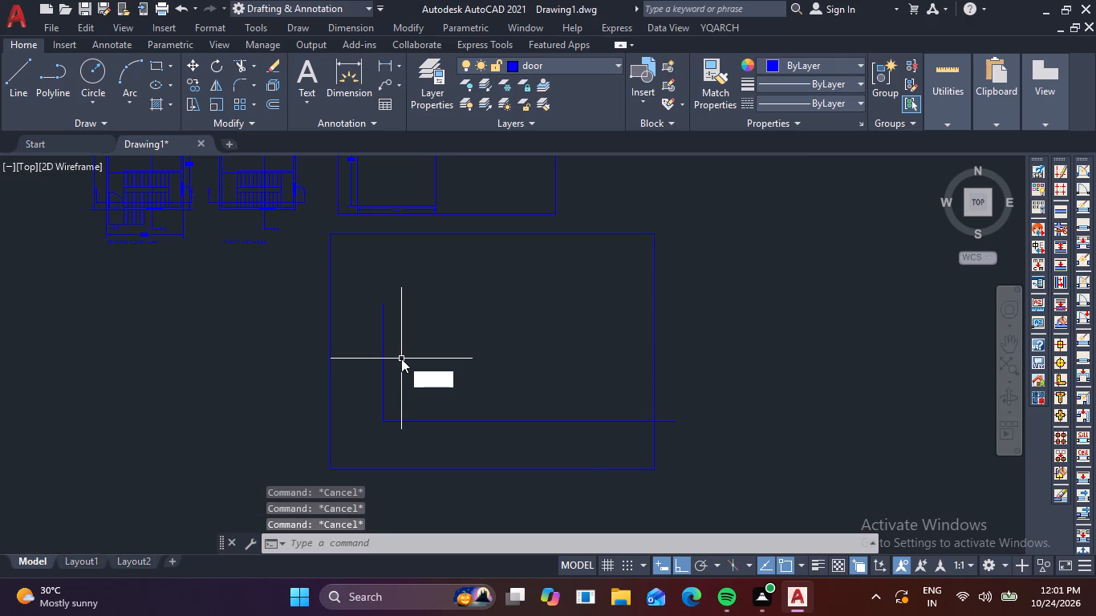
key(Return)
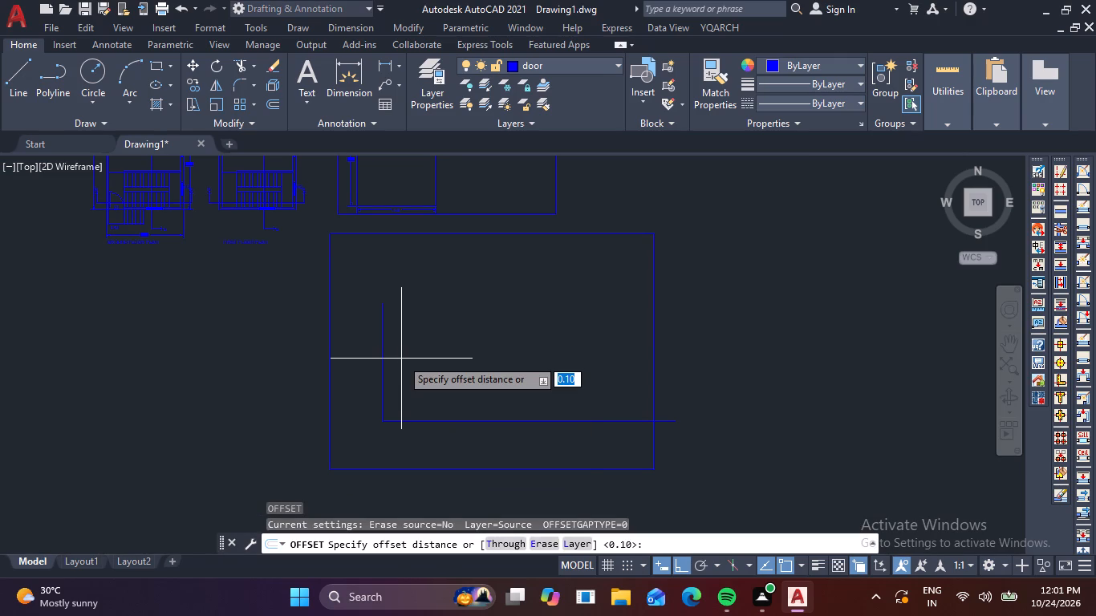
text(1.)
key(5)
key(Return)
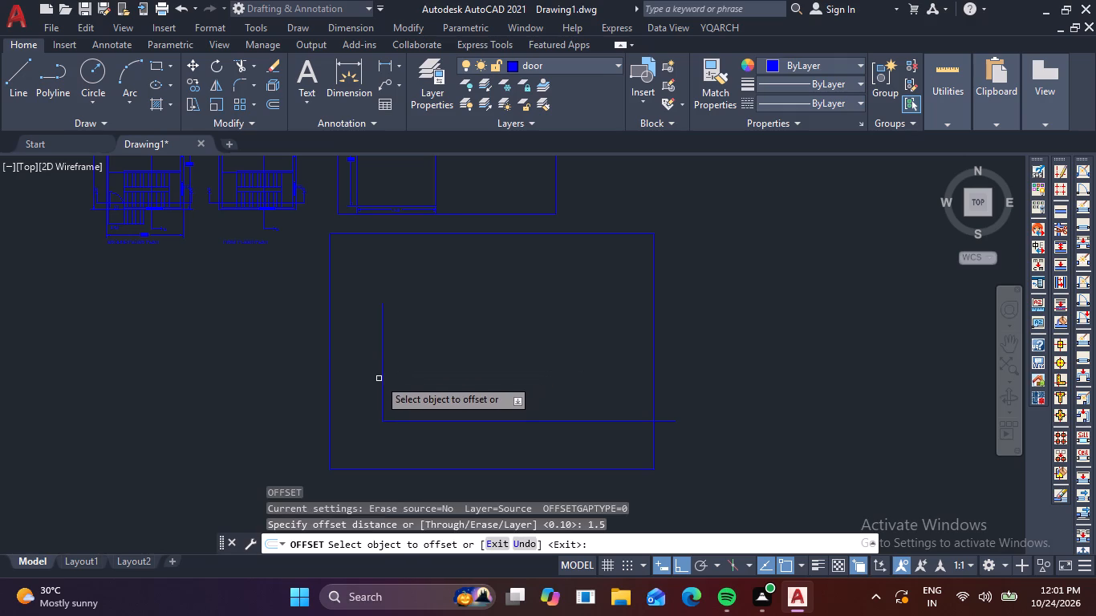
click(382, 381)
click(446, 368)
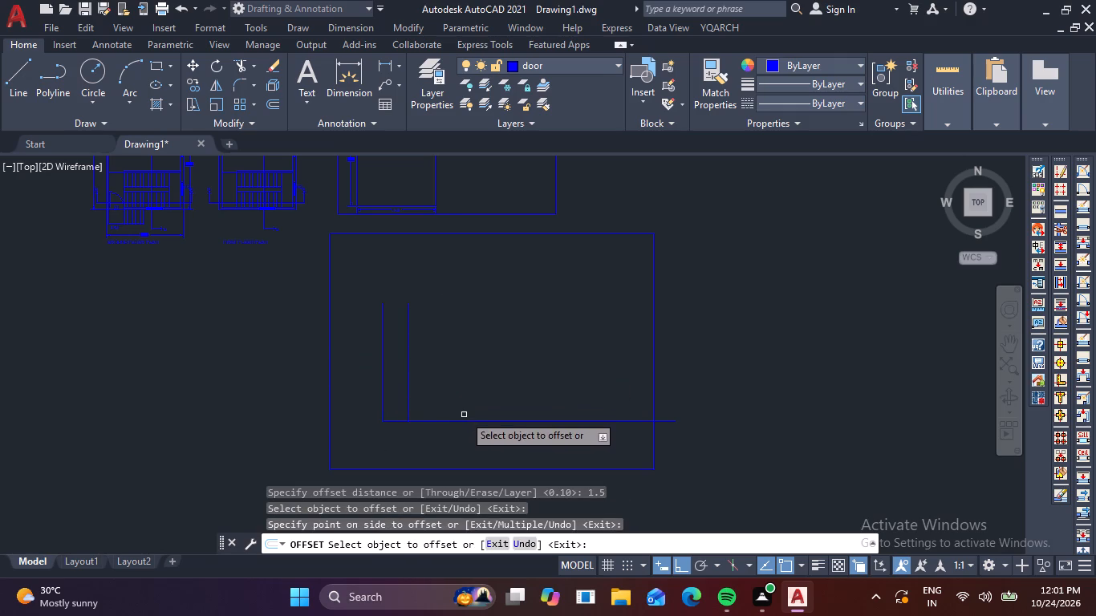
click(467, 420)
click(473, 394)
key(Escape)
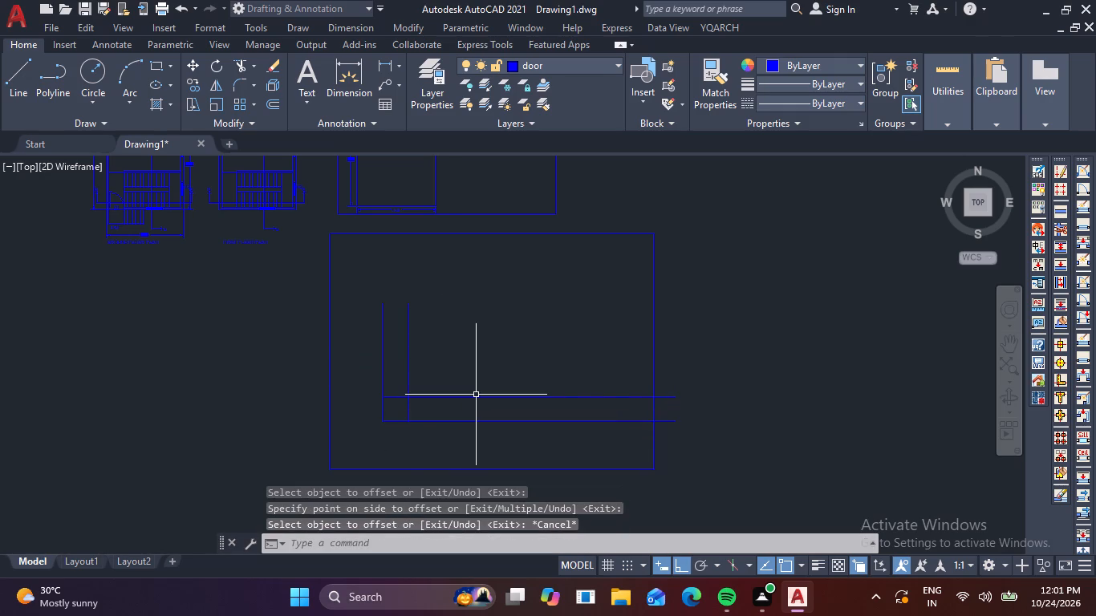
Trim the overlapping ends of the two offset lines into a clean inner lower-left corner.
text(TR)
key(space)
scroll(414, 414, up, 3)
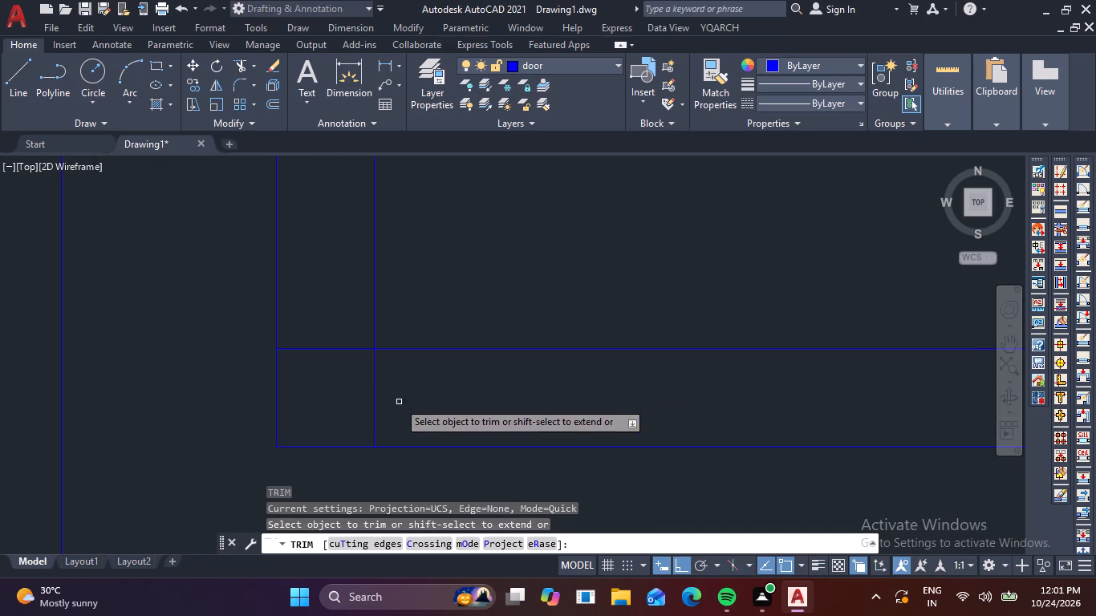
click(344, 338)
click(403, 409)
scroll(403, 409, down, 3)
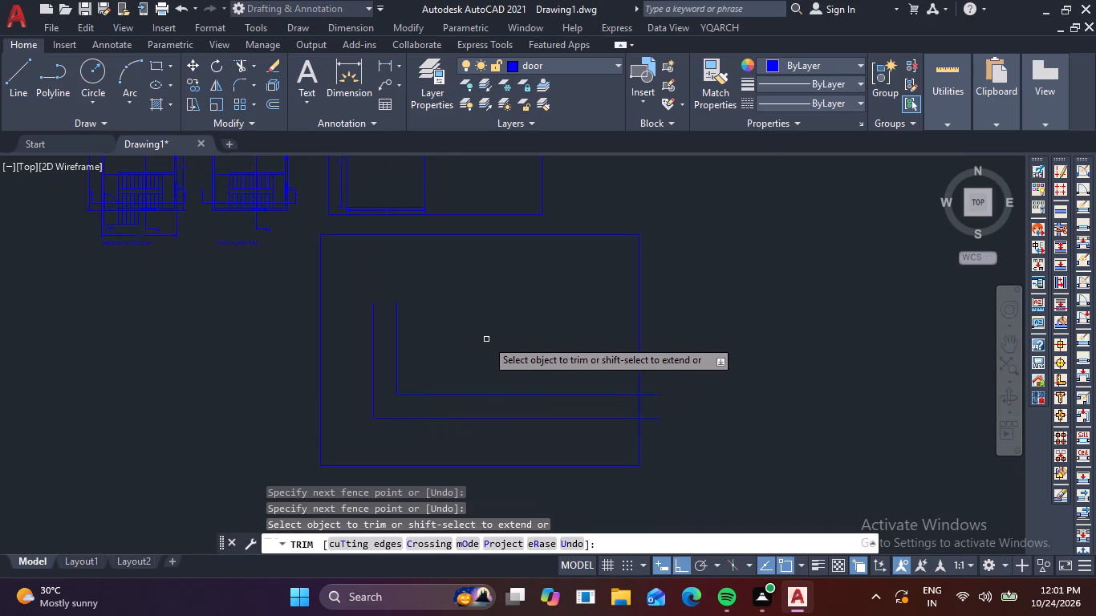
key(Escape)
key(Escape)
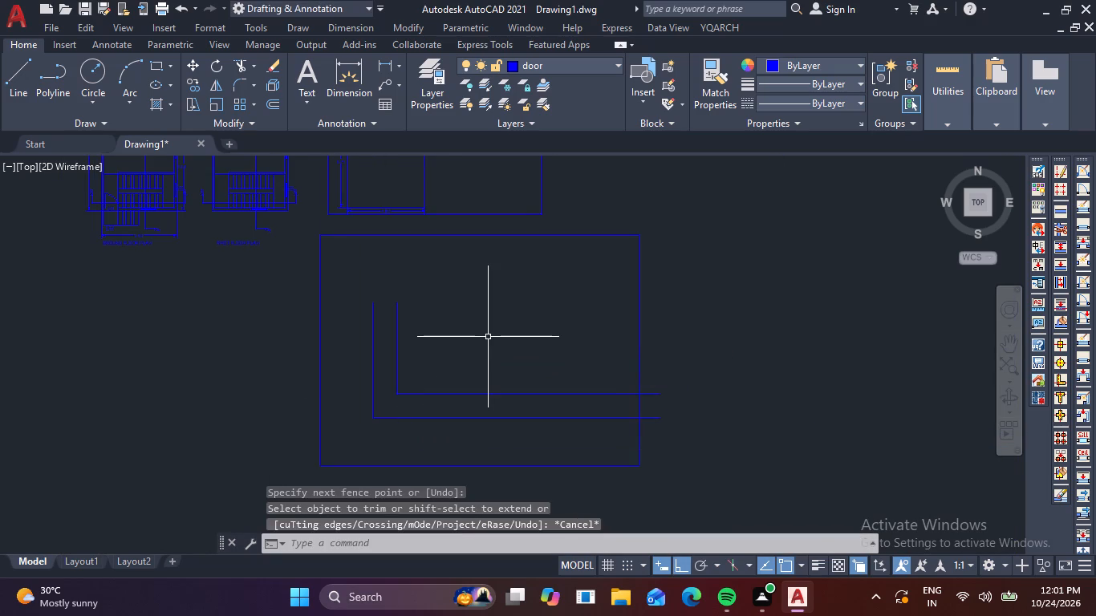
Draw a horizontal line about 22.78 long to the right from the top end of the outer vertical line.
text(L)
key(space)
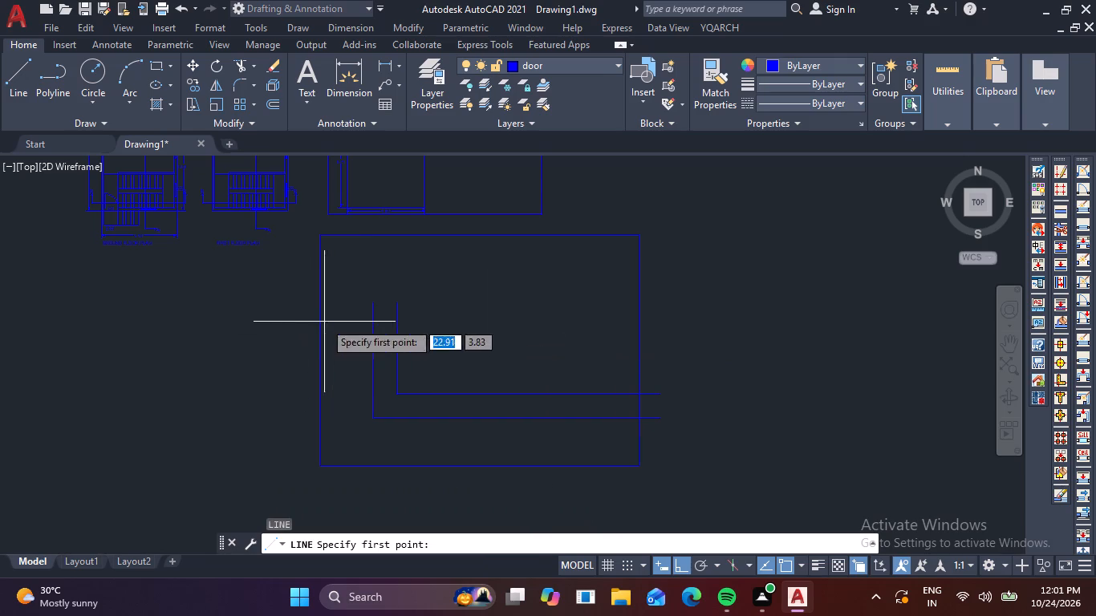
click(370, 306)
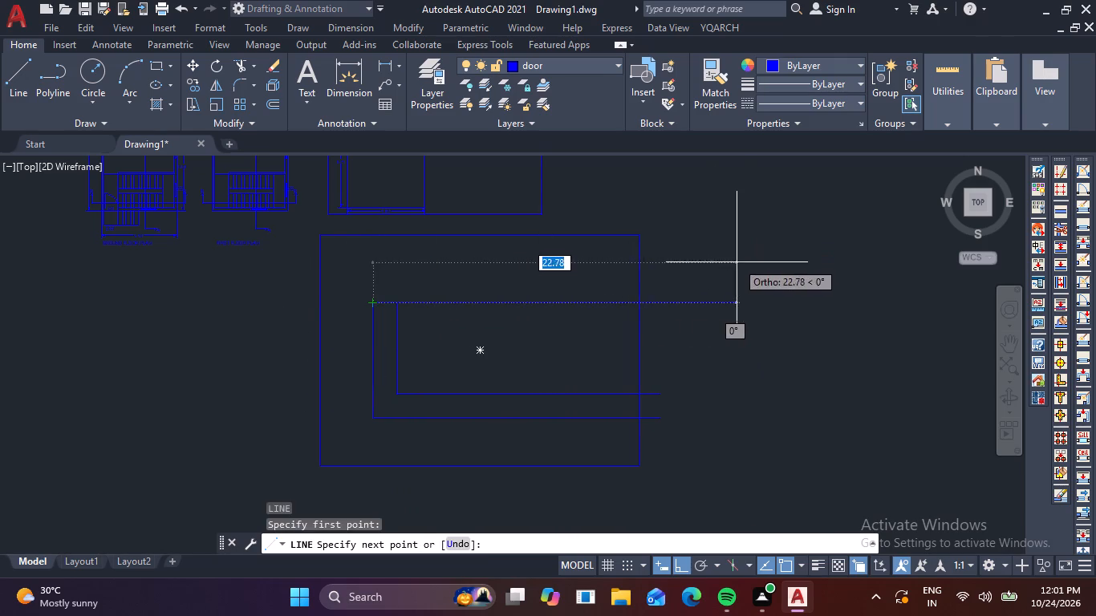
click(737, 262)
key(Escape)
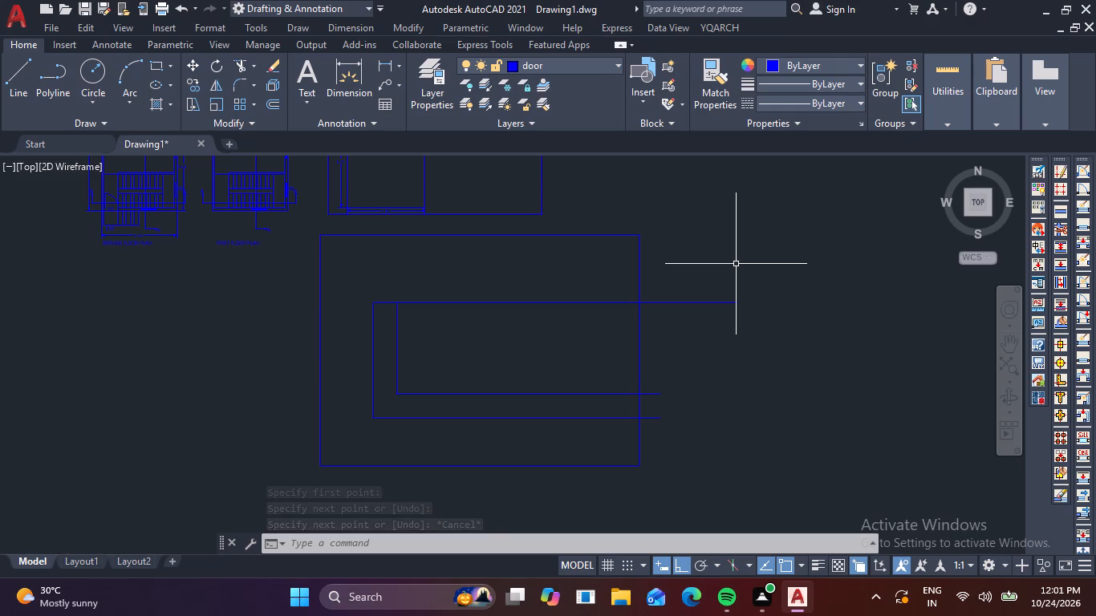
Offset the top horizontal line 1.5 downward.
text(O)
key(space)
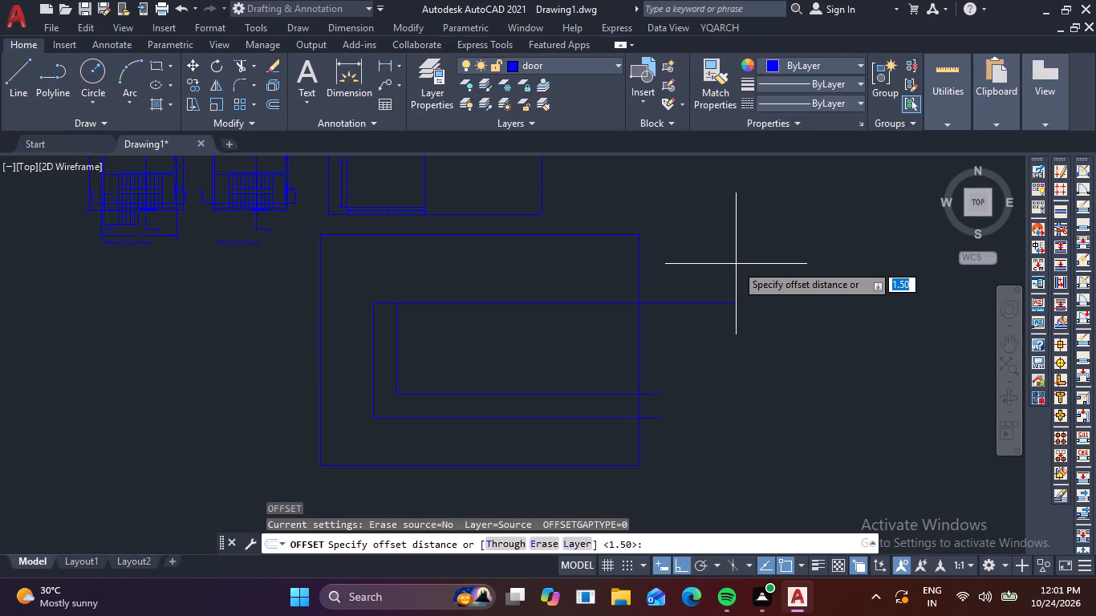
key(space)
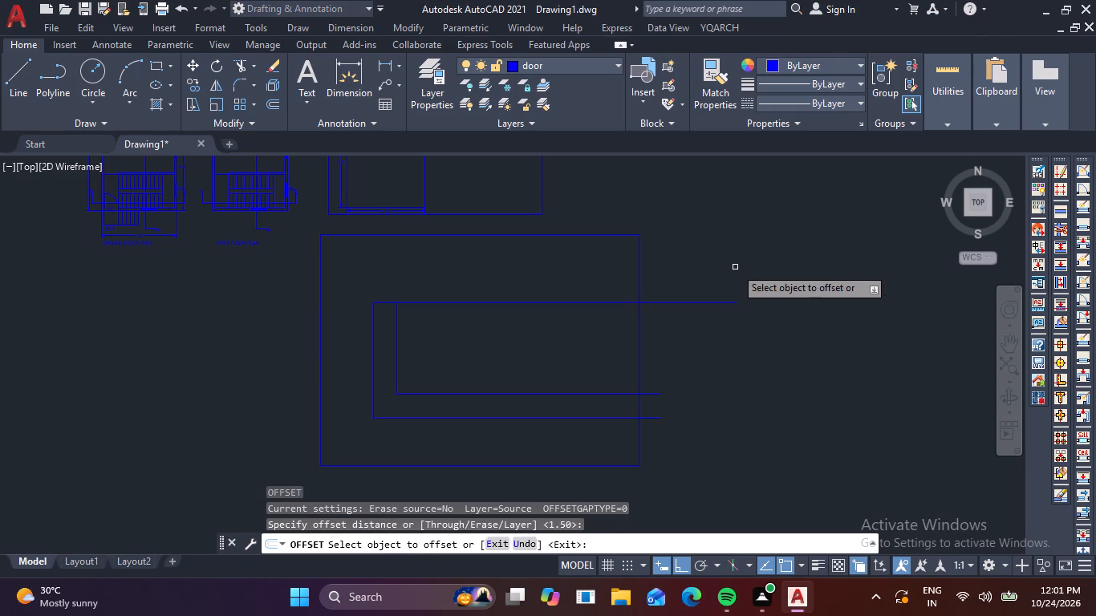
click(590, 305)
click(594, 342)
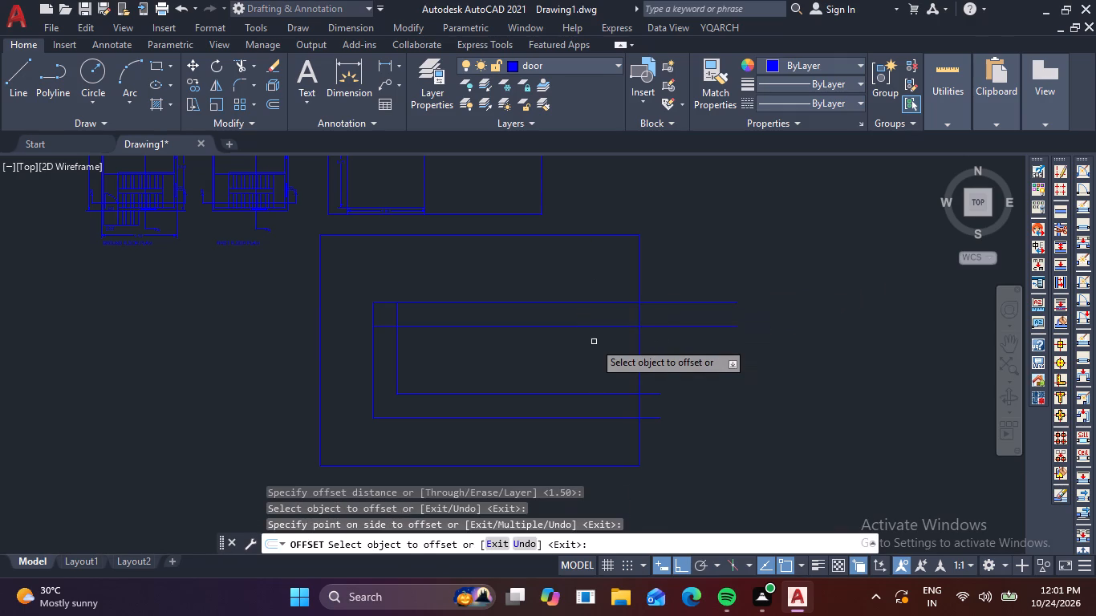
key(Escape)
Trim the overlapping ends at the inner upper-left corner, where the offset top line crosses the inner vertical line.
text(TR)
key(space)
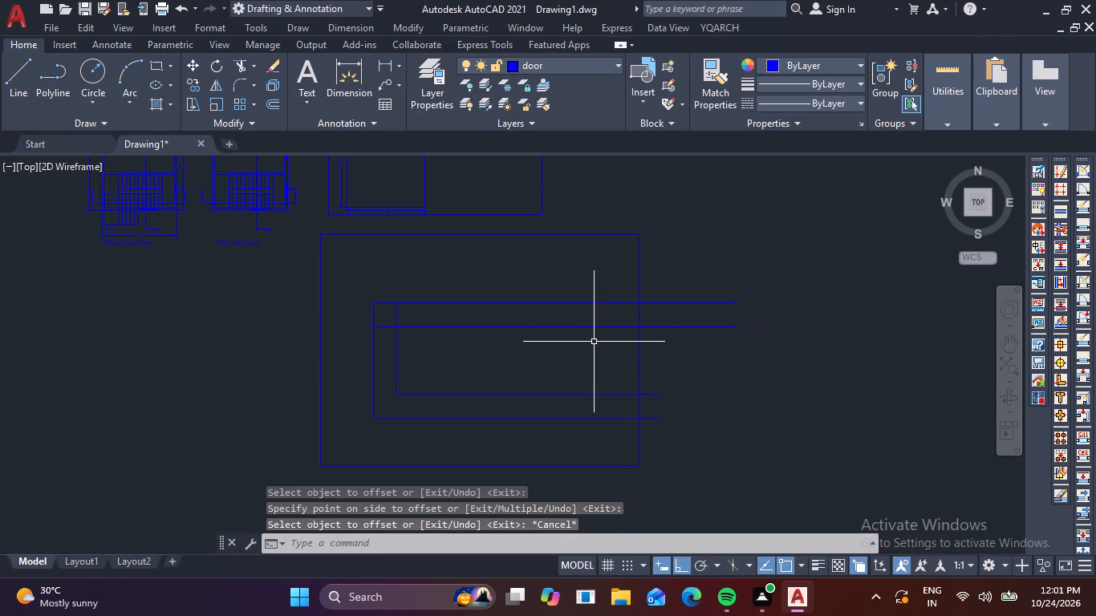
scroll(416, 319, up, 2)
click(380, 314)
click(332, 346)
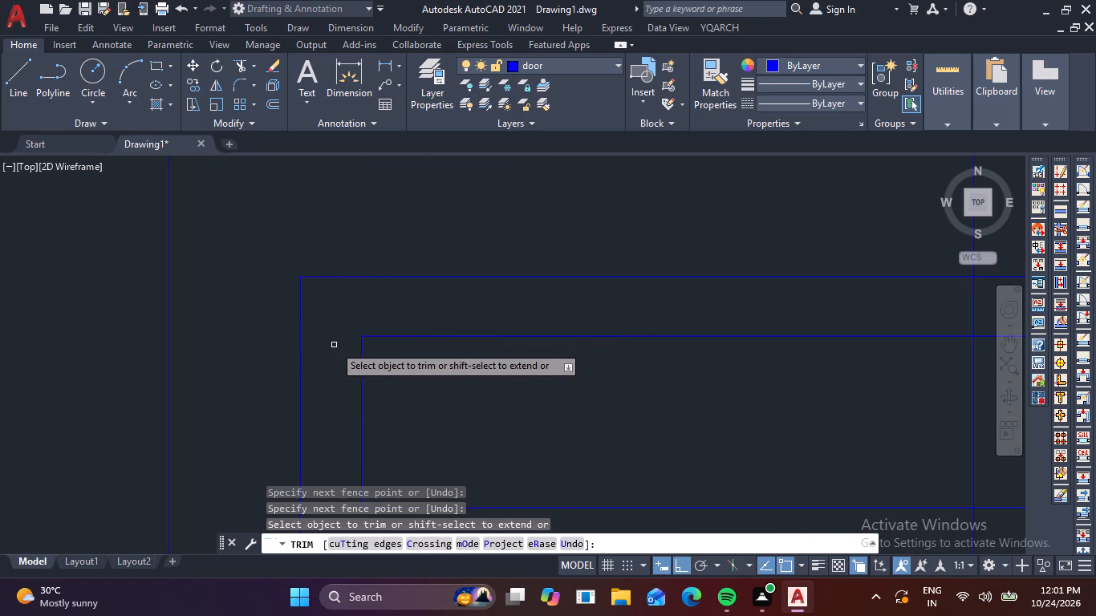
scroll(380, 329, down, 2)
key(Escape)
key(Escape)
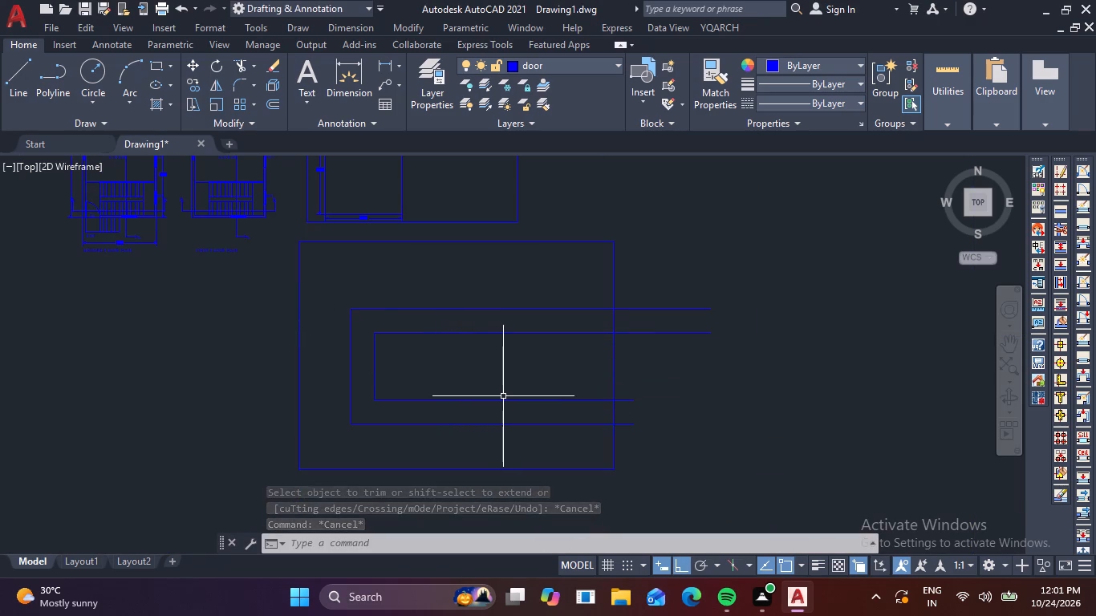
Delete the inner top horizontal line, keeping the outer top line.
middle_drag(503, 396, 372, 421)
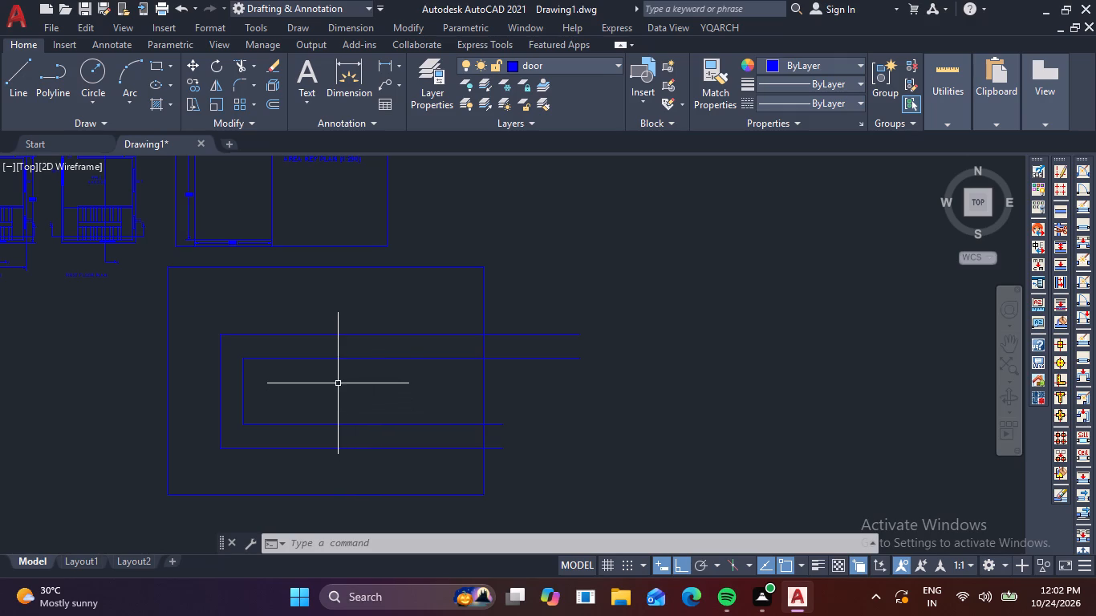
middle_drag(345, 386, 445, 389)
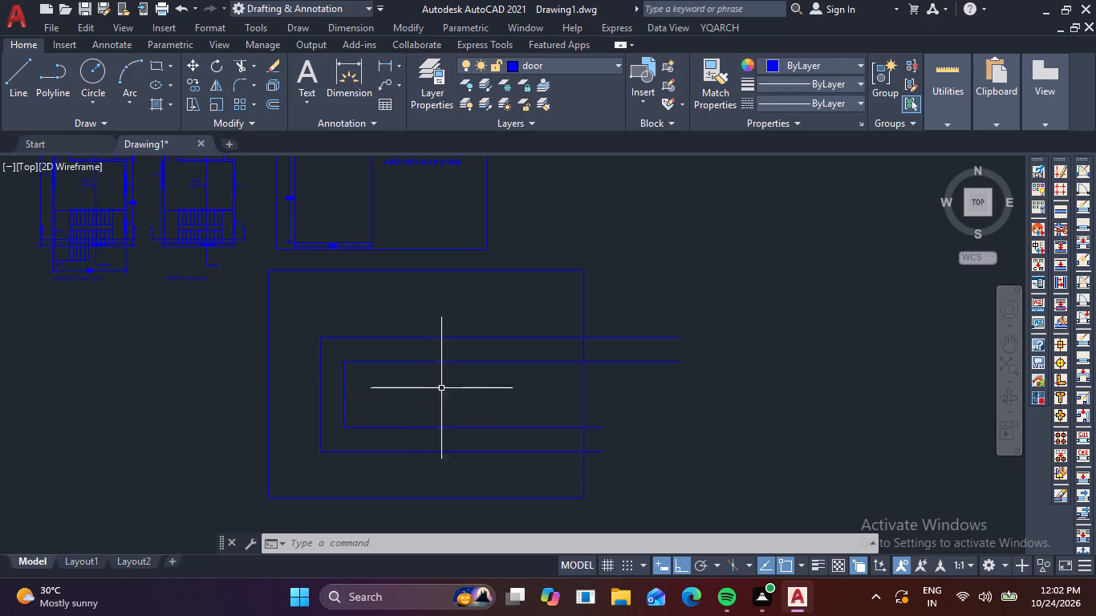
click(483, 371)
click(473, 360)
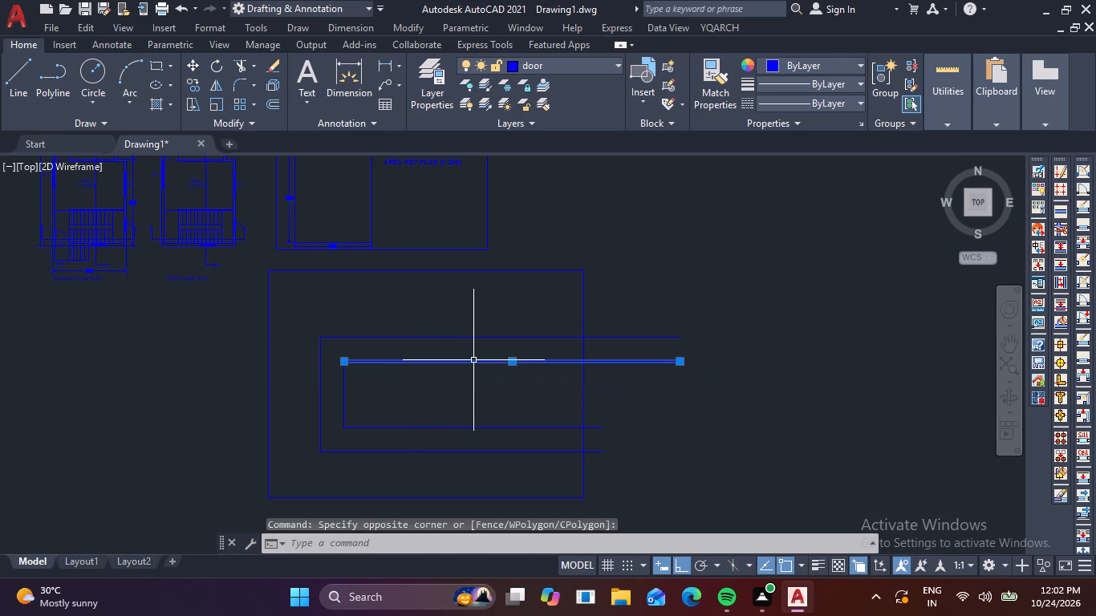
key(Delete)
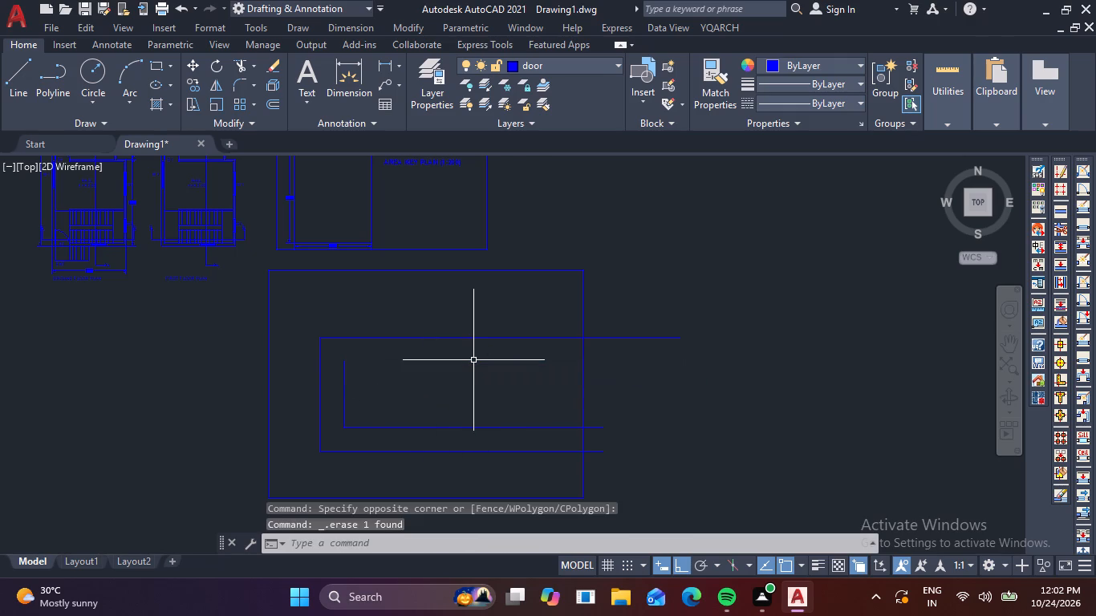
Examine the floor plans and the area key plan for the block dimensions needed for the inner outline.
scroll(260, 421, down, 2)
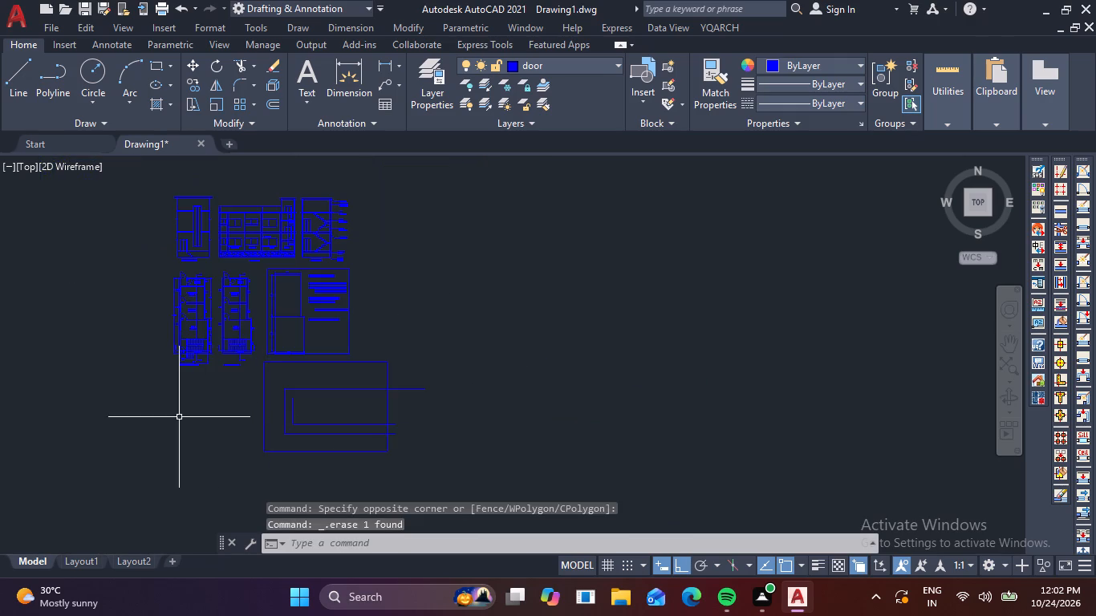
middle_drag(179, 416, 351, 368)
scroll(404, 254, up, 4)
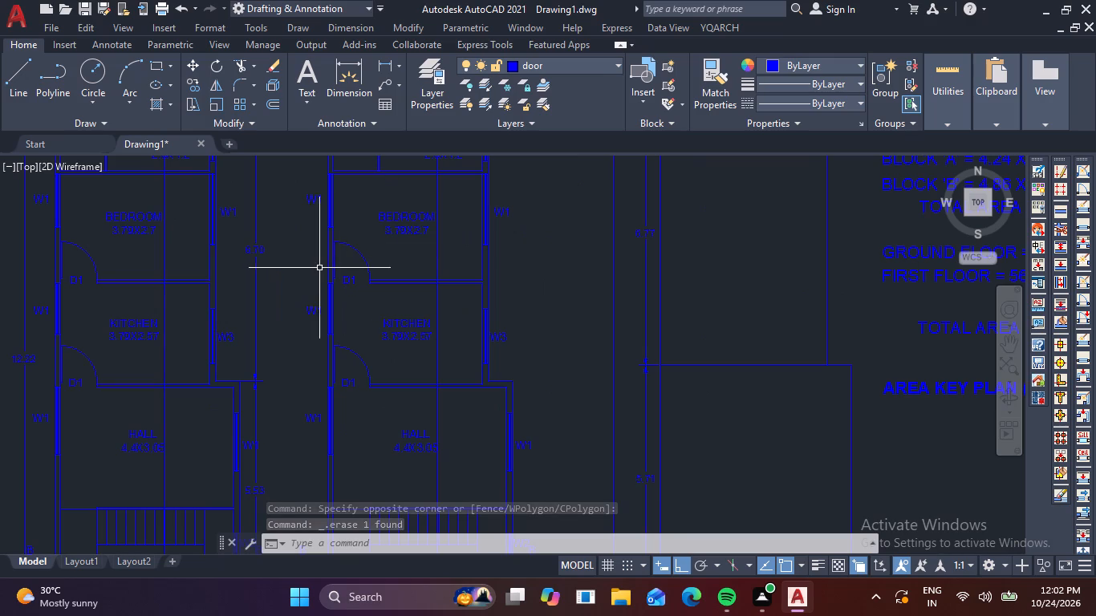
scroll(313, 269, down, 1)
scroll(290, 257, up, 2)
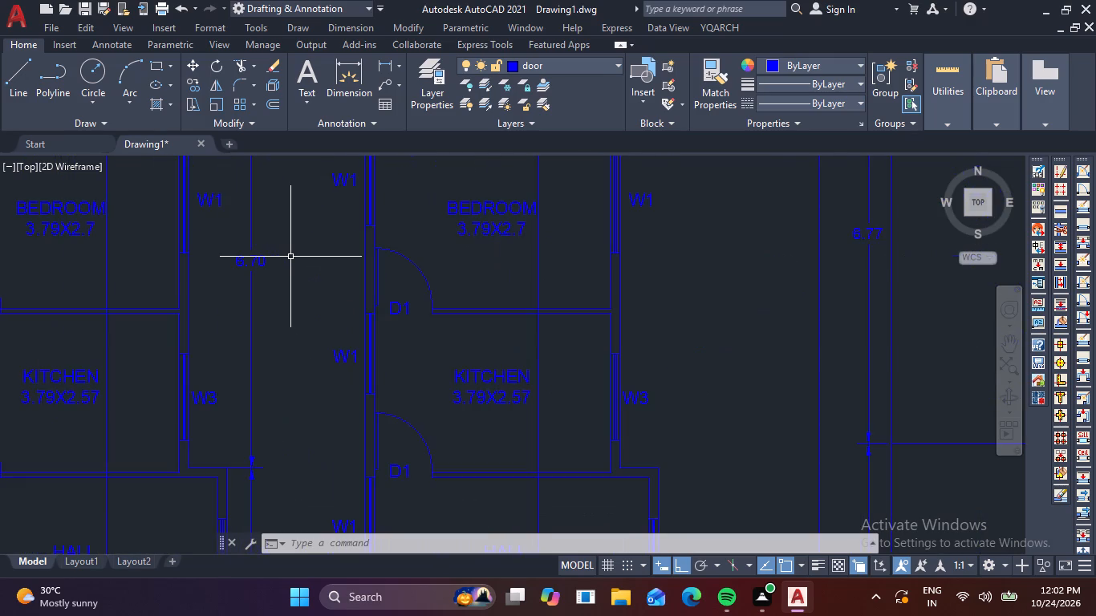
scroll(290, 257, down, 3)
scroll(270, 269, up, 2)
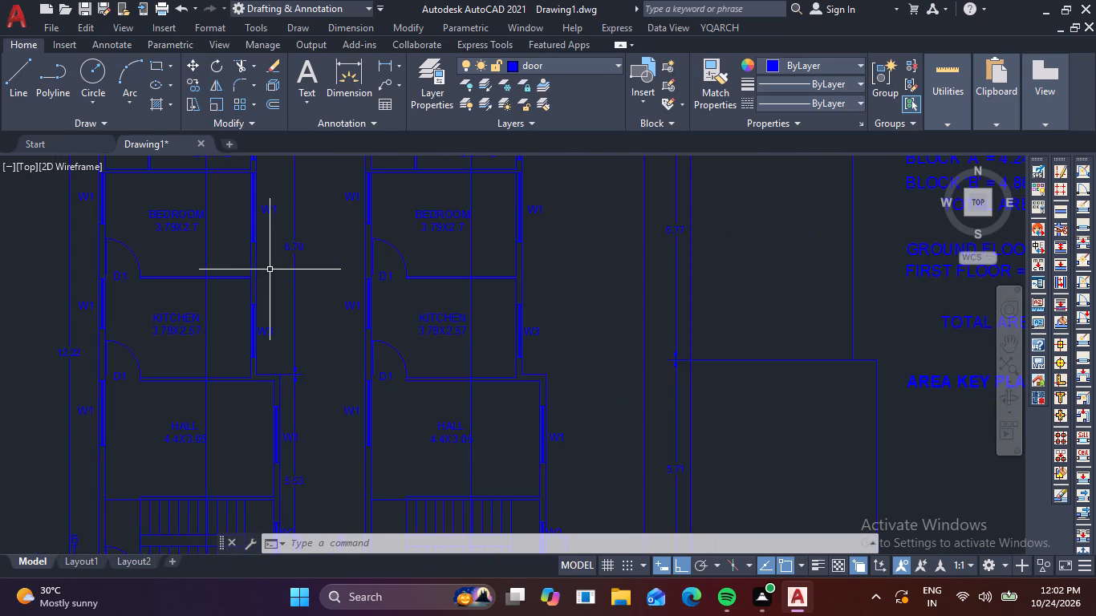
scroll(298, 249, up, 2)
scroll(302, 249, down, 3)
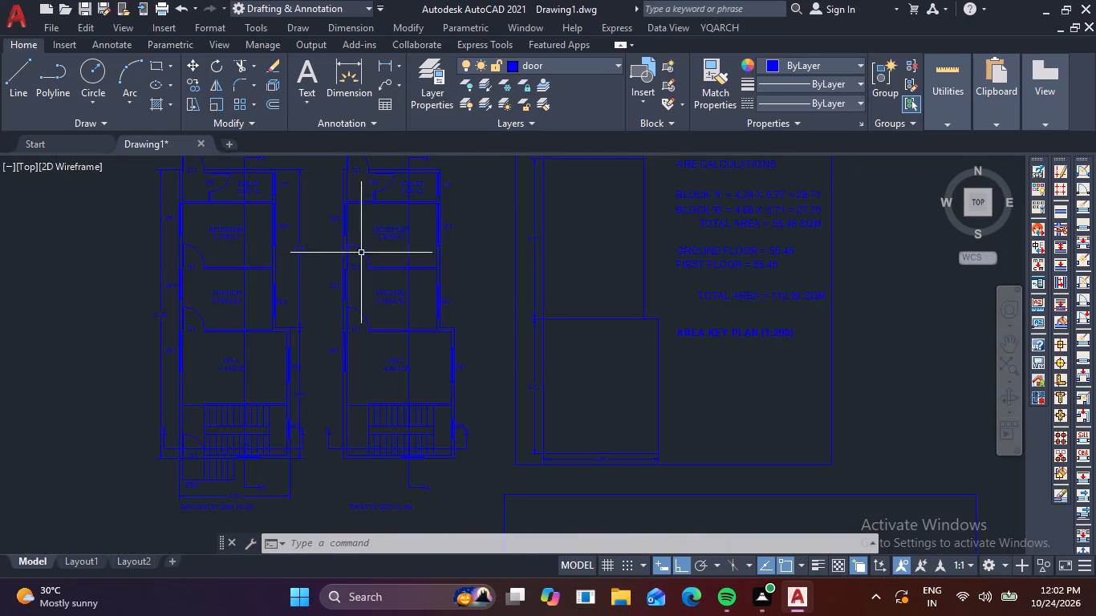
scroll(565, 241, up, 2)
scroll(560, 261, down, 1)
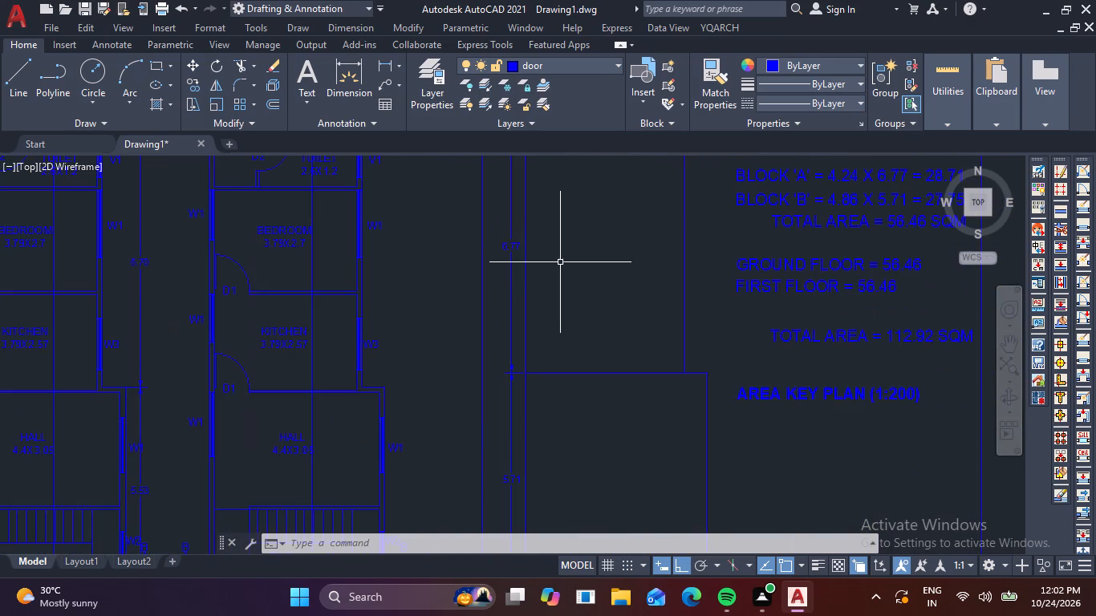
middle_drag(574, 304, 508, 194)
scroll(513, 218, down, 2)
middle_drag(579, 452, 477, 442)
scroll(465, 432, up, 1)
Draw a line from the top end of the inner vertical line, 6.77 to the right and 1.5 up.
text(L)
key(space)
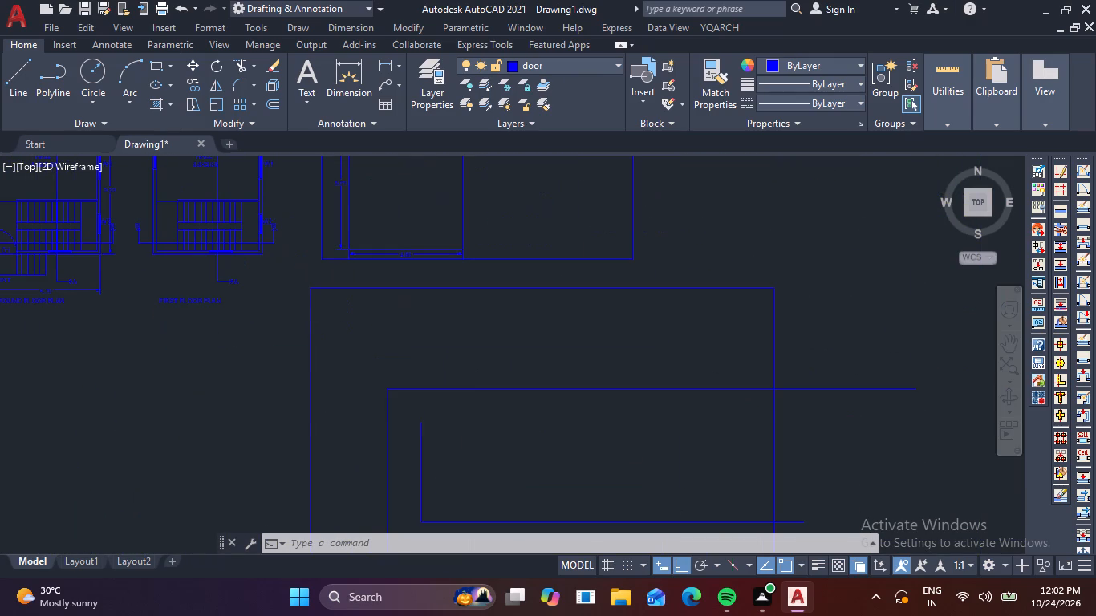
click(423, 423)
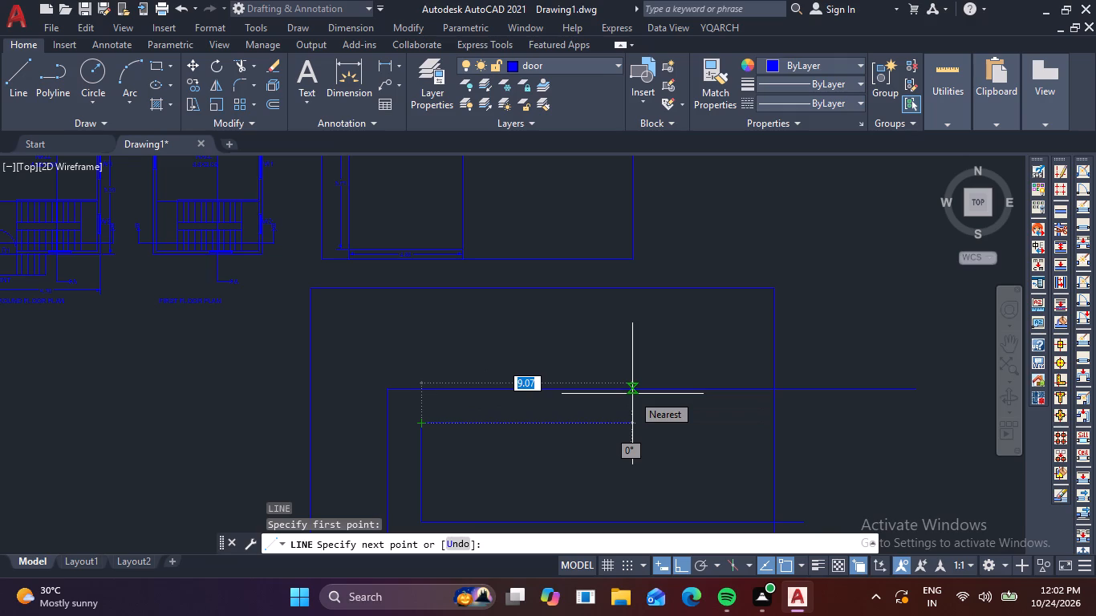
key(6)
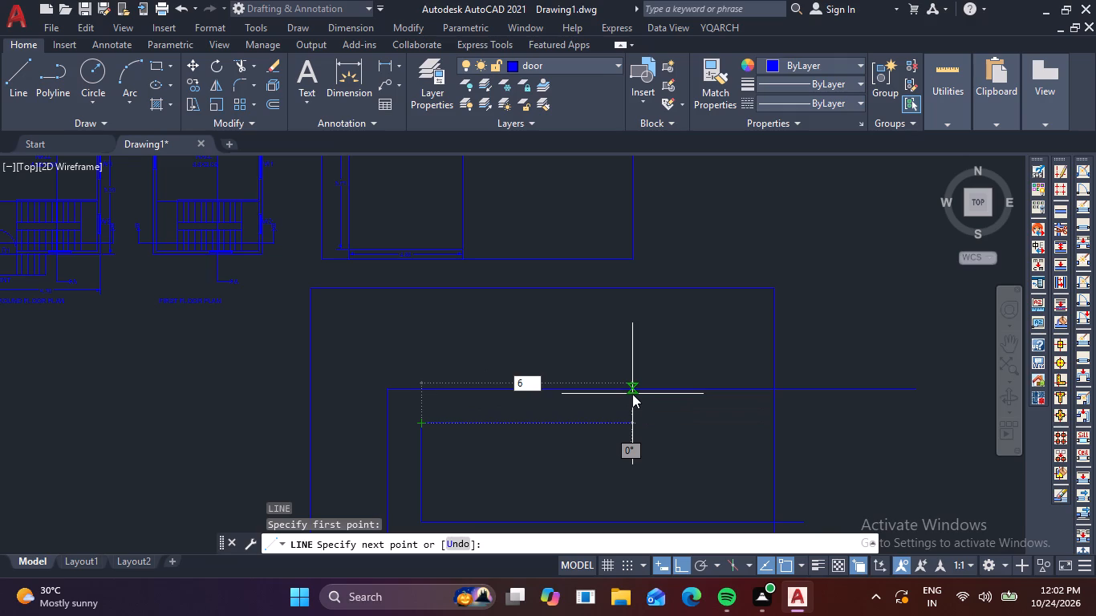
key(period)
text(77)
key(Return)
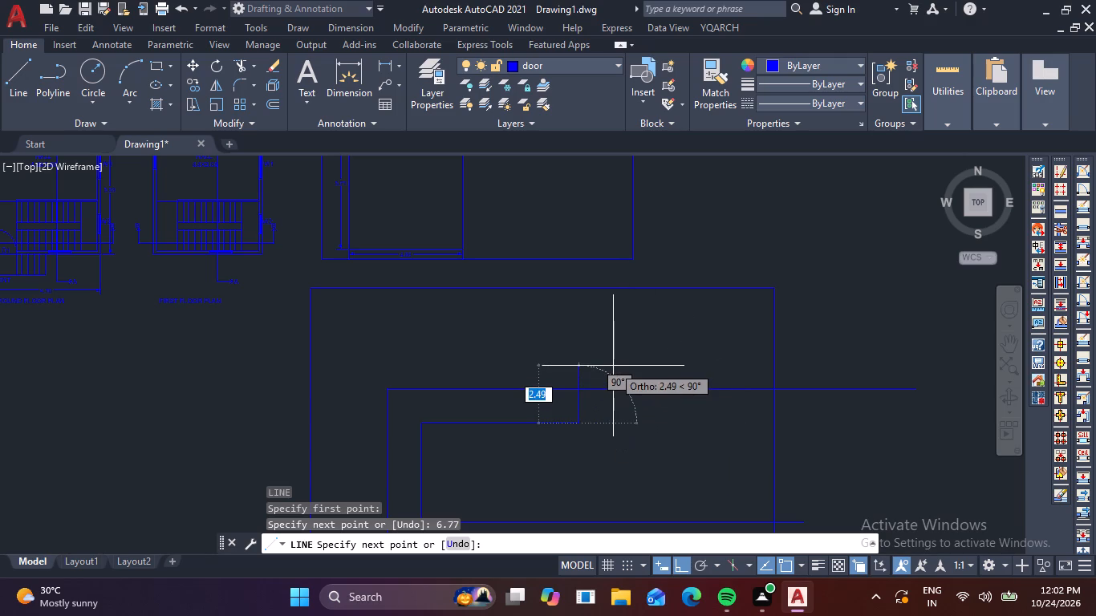
key(1)
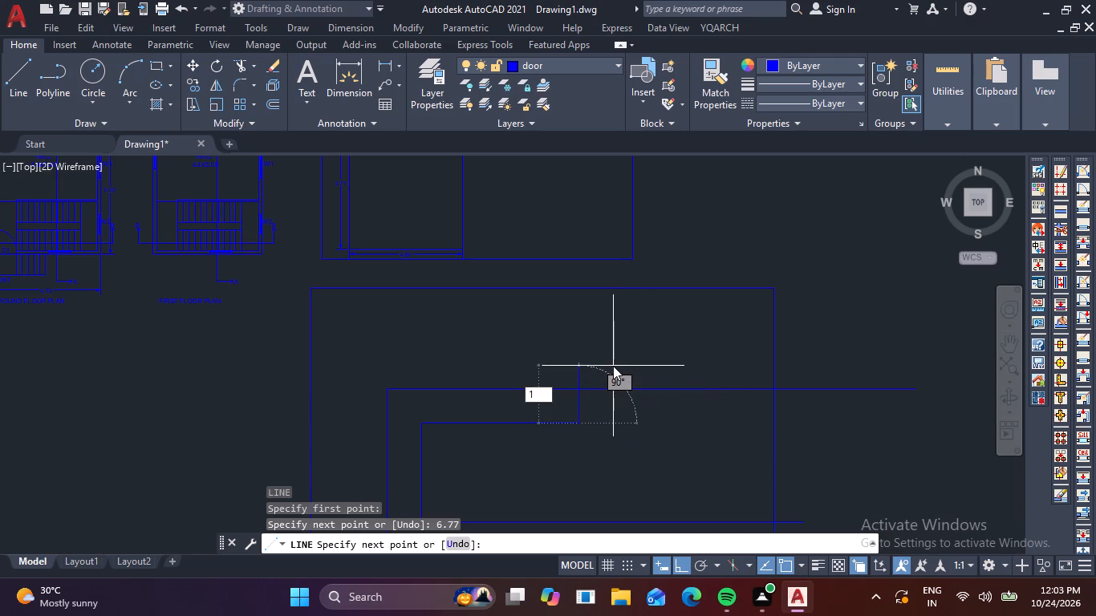
key(period)
key(5)
key(Return)
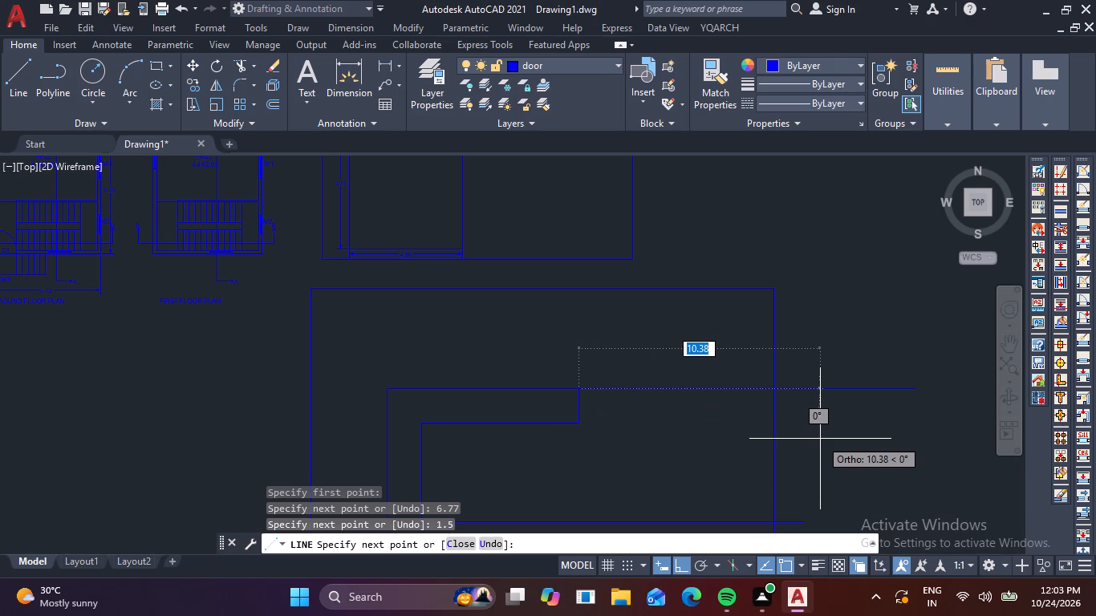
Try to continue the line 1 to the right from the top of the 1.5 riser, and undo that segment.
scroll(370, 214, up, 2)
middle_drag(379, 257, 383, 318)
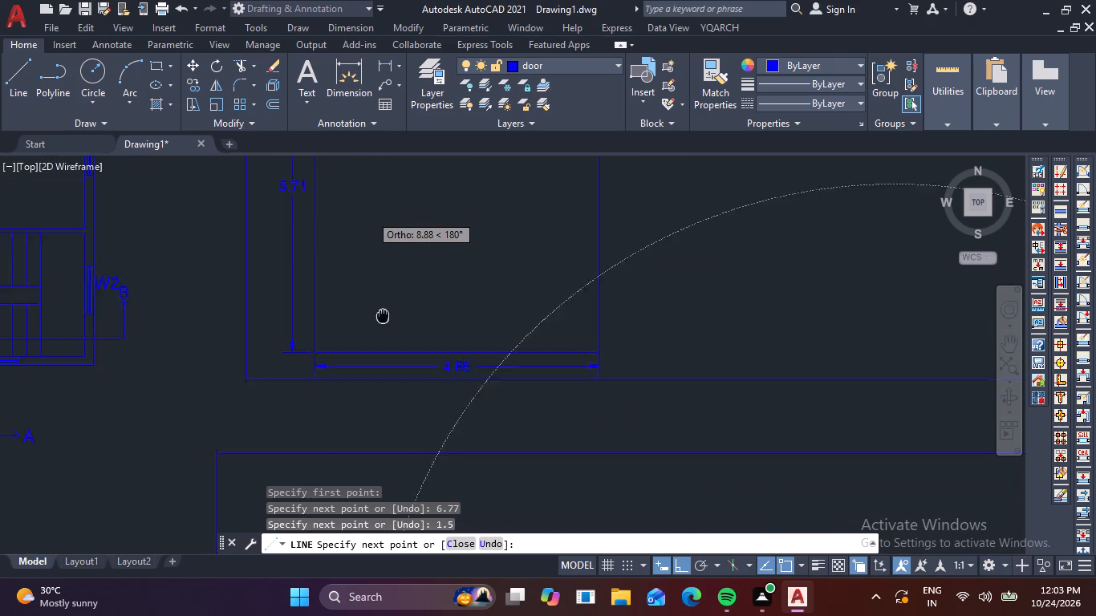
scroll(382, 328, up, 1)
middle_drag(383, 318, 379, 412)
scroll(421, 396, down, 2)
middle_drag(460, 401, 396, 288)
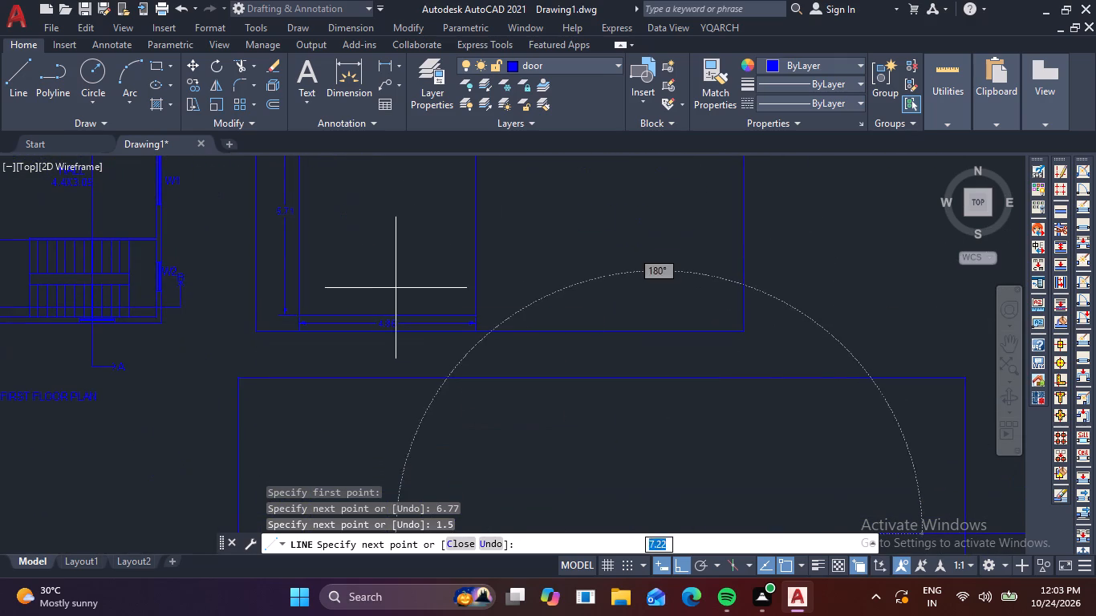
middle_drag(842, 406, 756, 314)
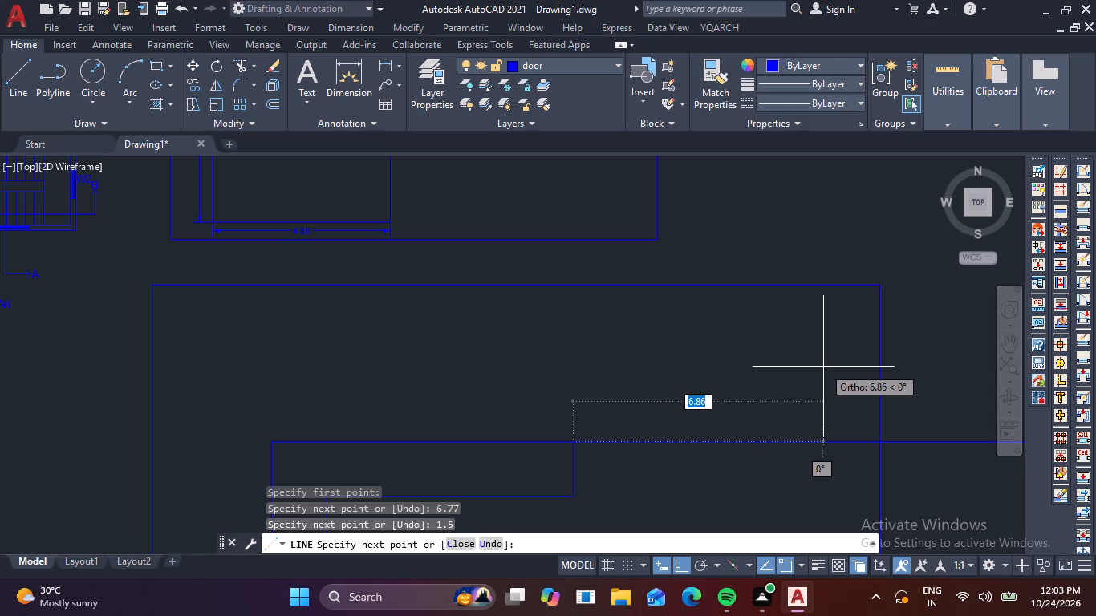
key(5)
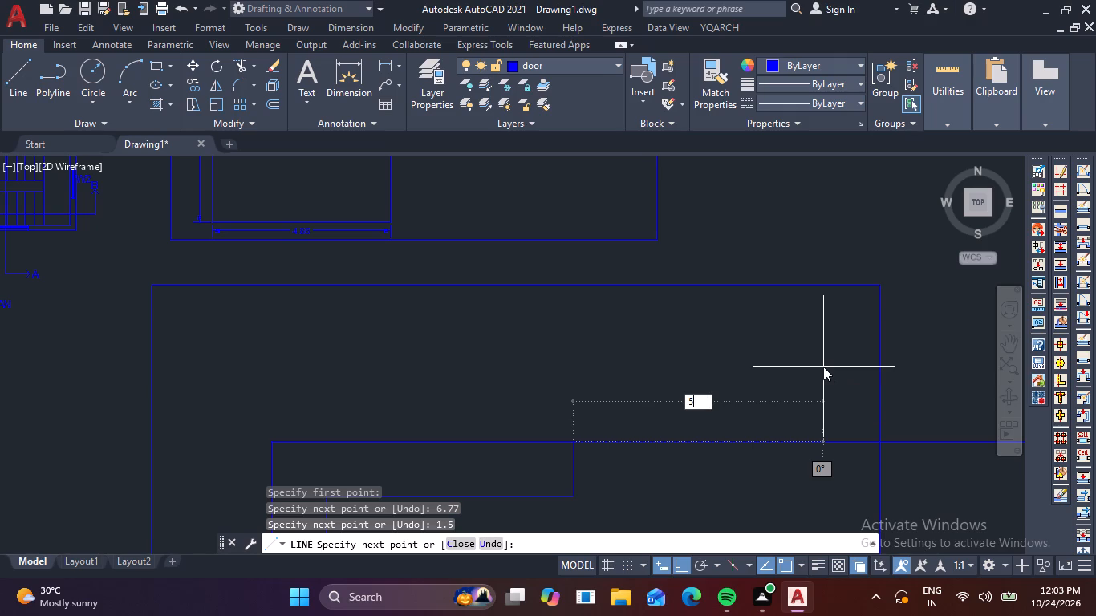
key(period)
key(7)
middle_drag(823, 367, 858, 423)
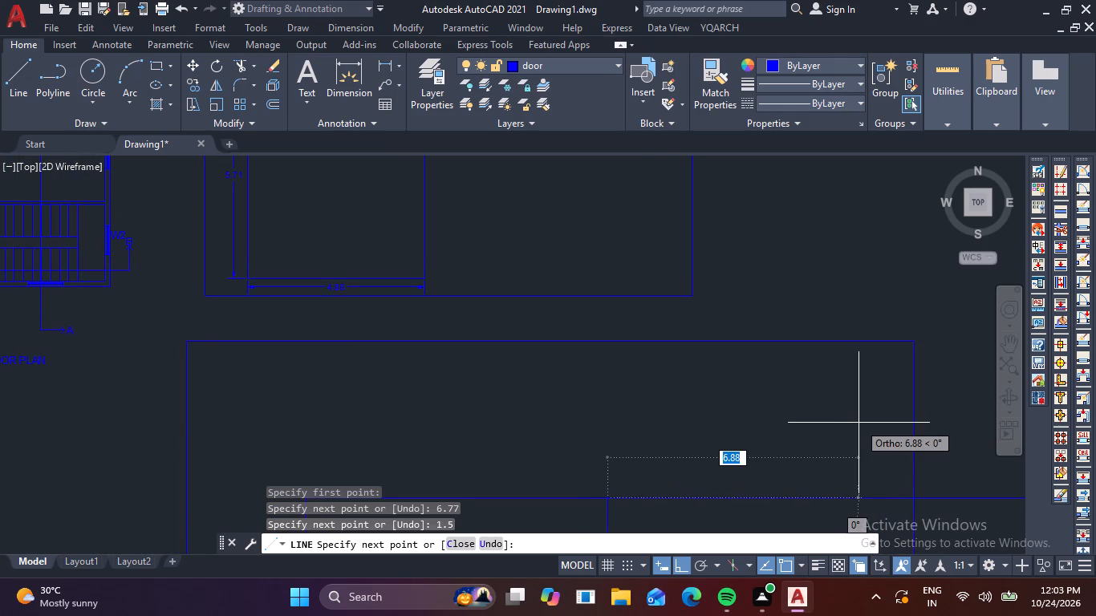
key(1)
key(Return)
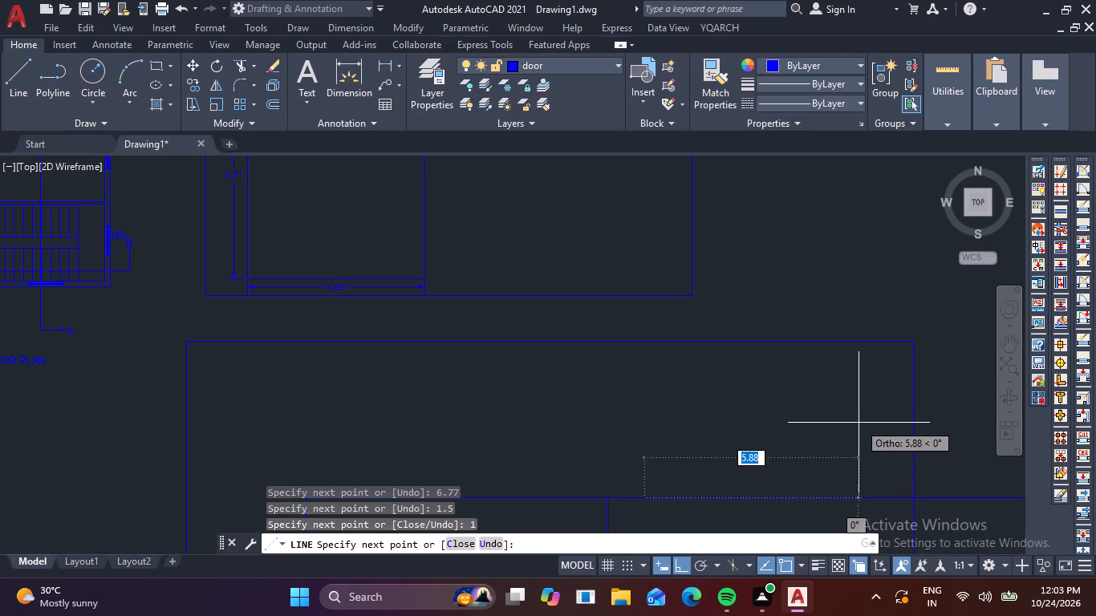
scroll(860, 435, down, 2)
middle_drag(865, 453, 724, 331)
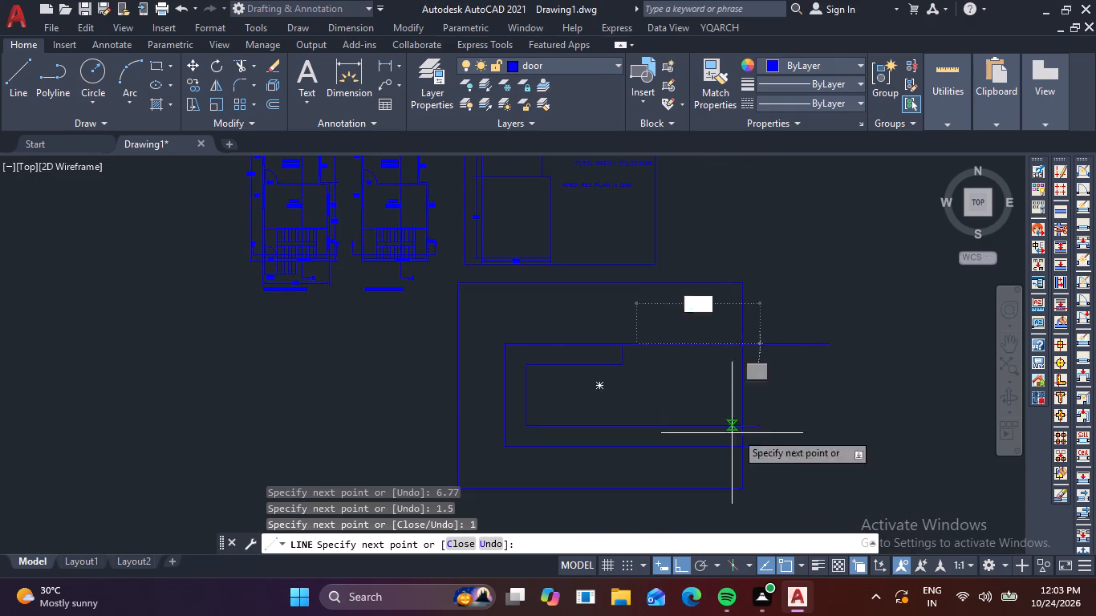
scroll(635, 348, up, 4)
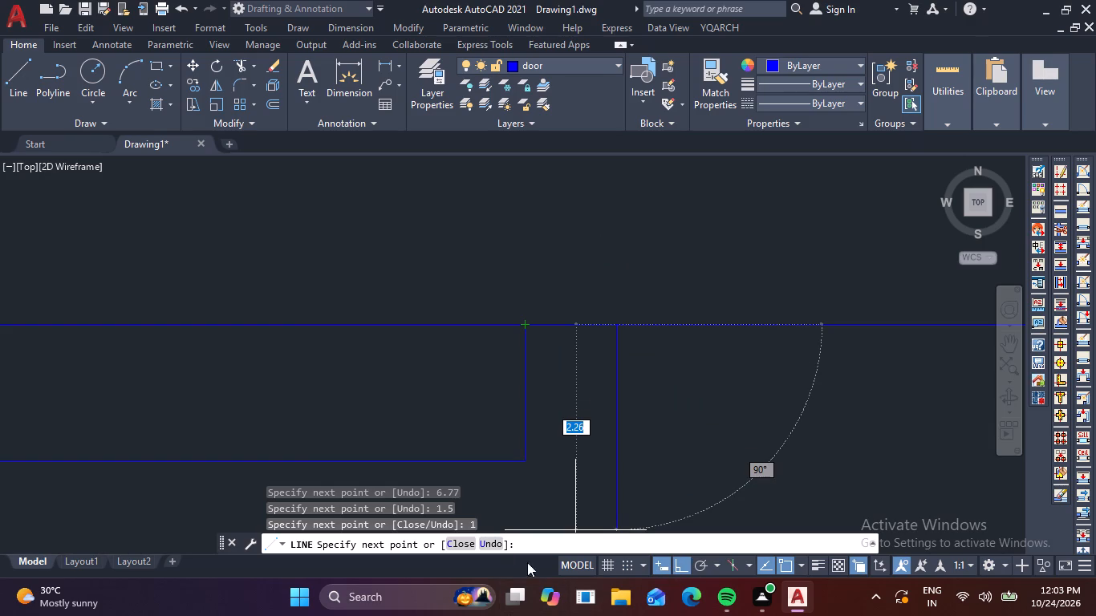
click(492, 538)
Continue the line 5.71 to the right from the riser's top, and about 5.75 straight down to meet the inner bottom line.
scroll(693, 367, down, 1)
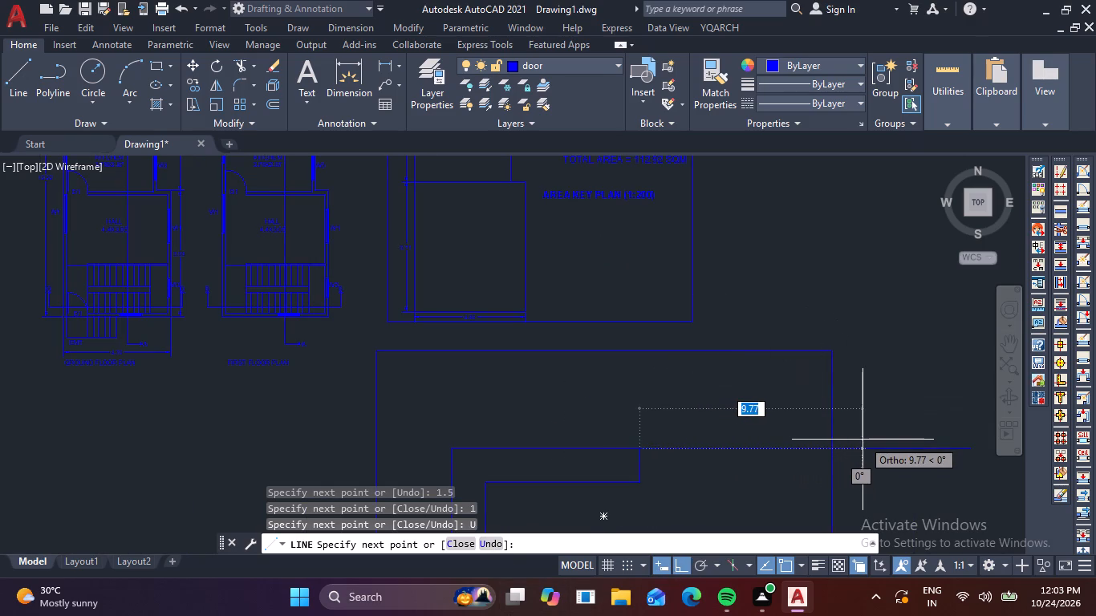
key(5)
key(period)
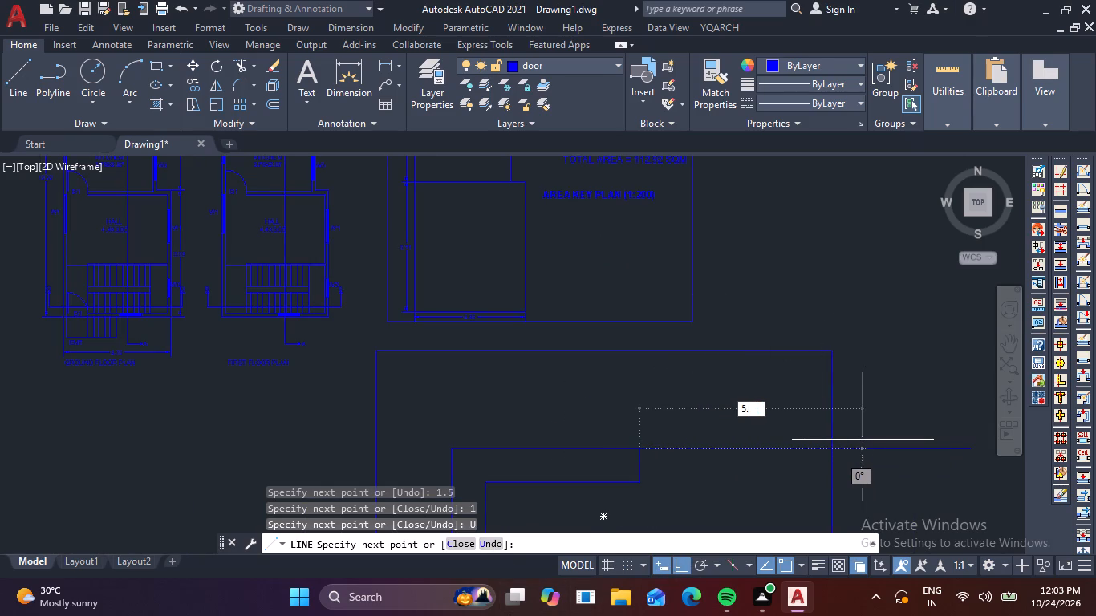
text(71)
key(Return)
scroll(798, 473, down, 1)
middle_drag(745, 428, 705, 340)
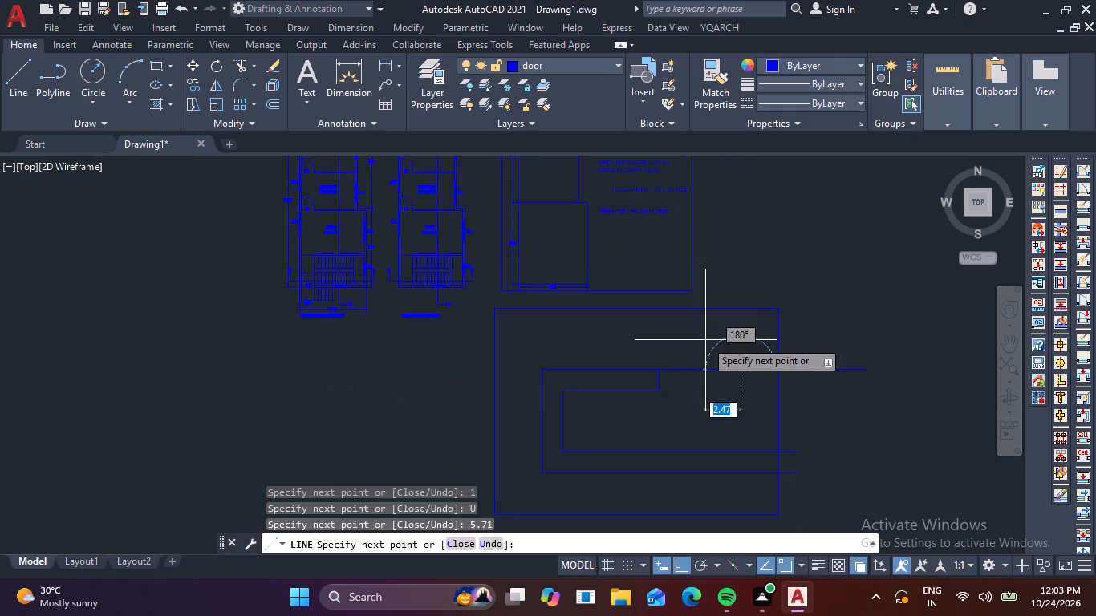
click(743, 452)
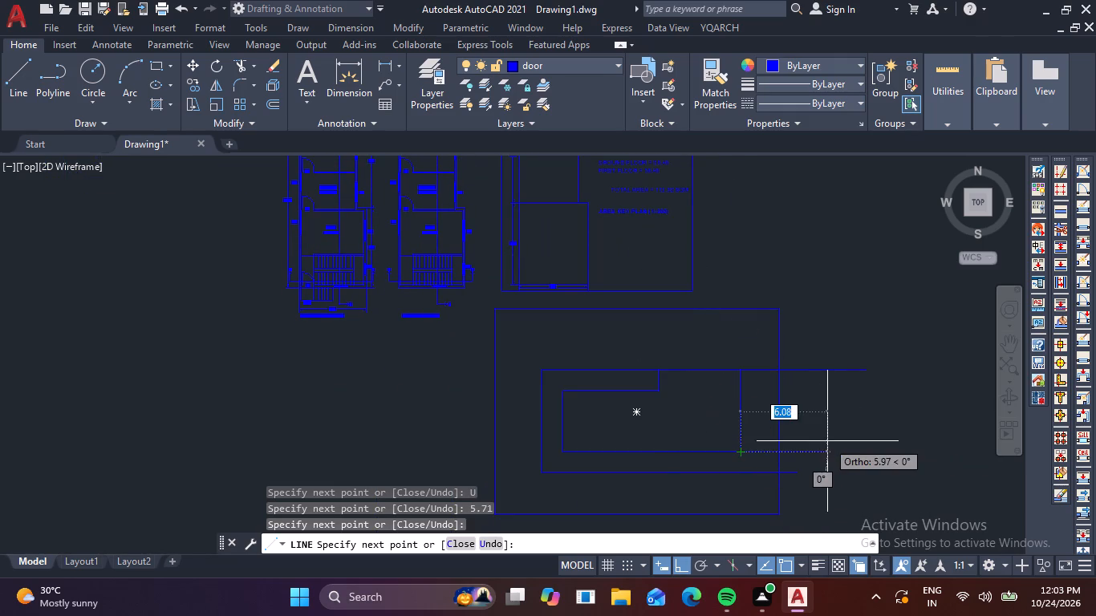
key(Escape)
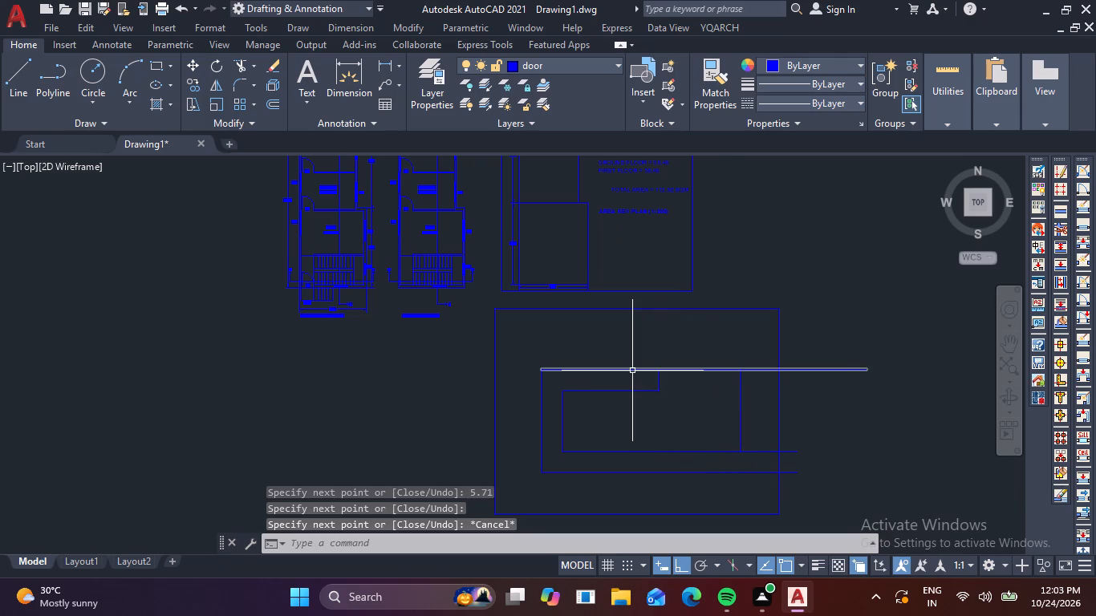
Delete the long outer top horizontal line that overlaps the upper edge of the stepped inner outline.
click(632, 371)
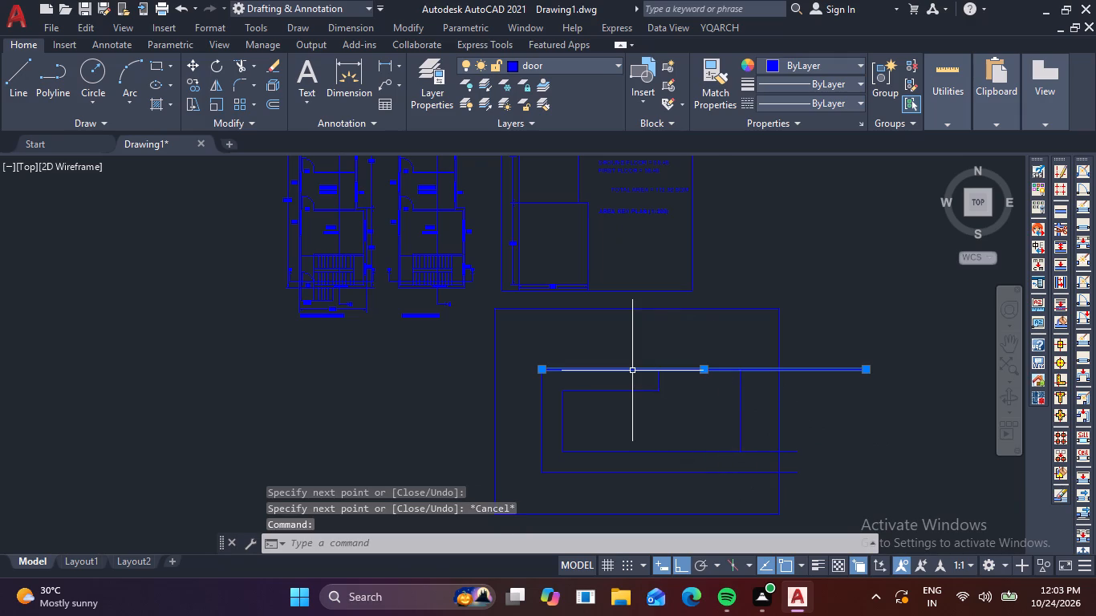
key(Delete)
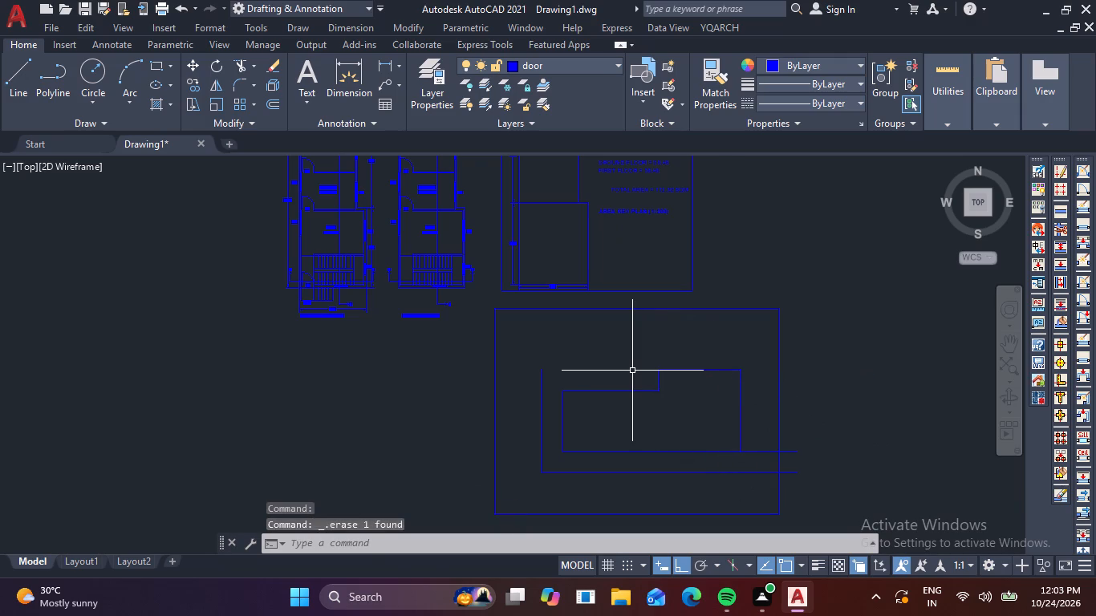
Draw a 2.77 line to the right from the top-right corner of the stepped inner outline.
scroll(695, 370, up, 2)
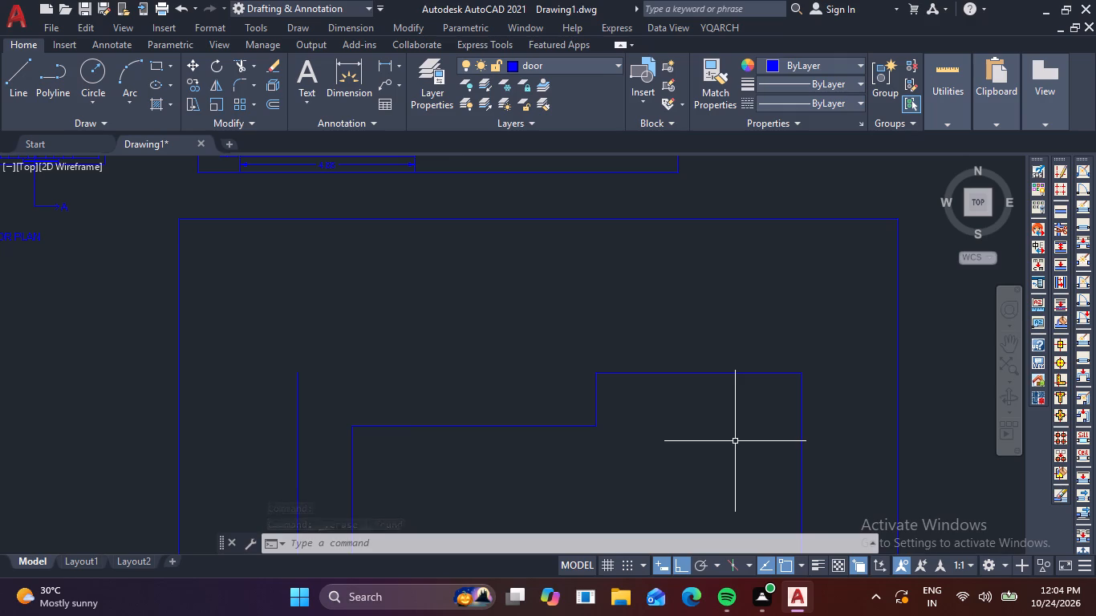
key(o)
key(Escape)
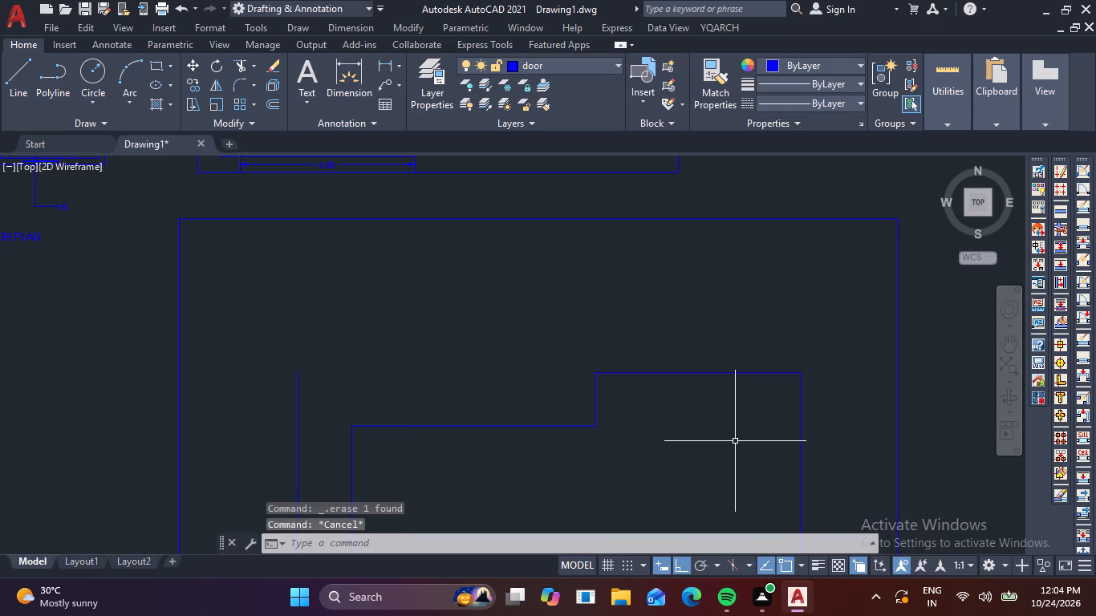
text(L)
key(space)
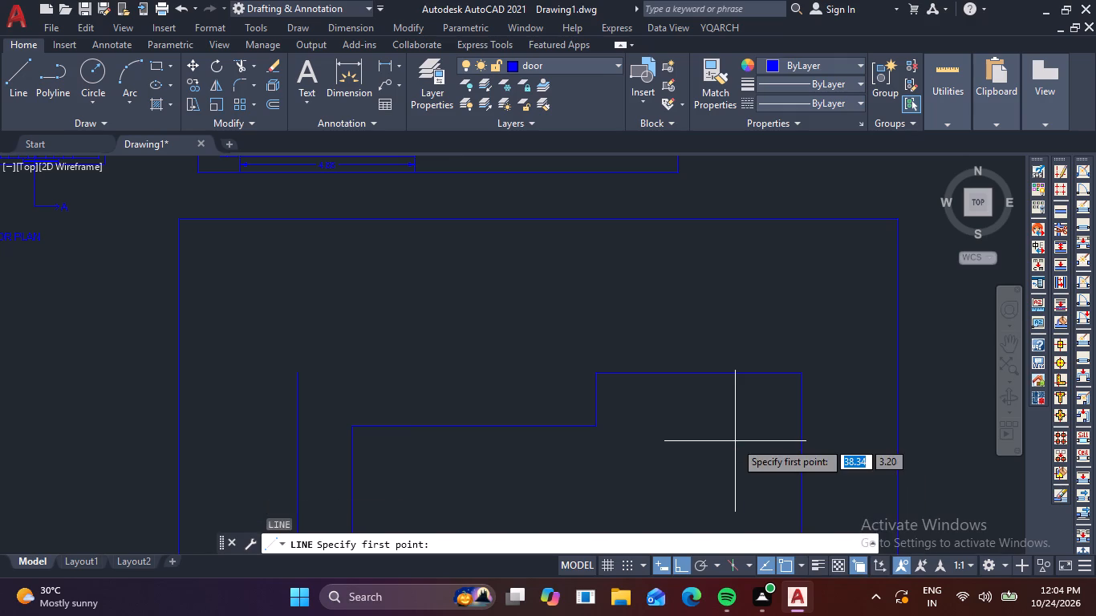
click(804, 376)
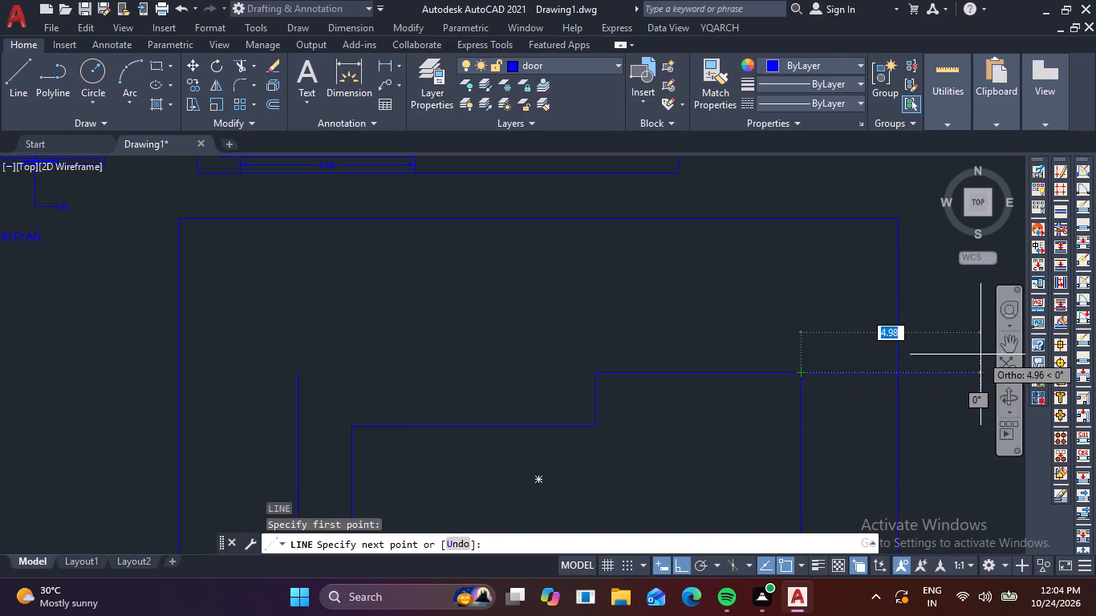
middle_drag(954, 363, 807, 375)
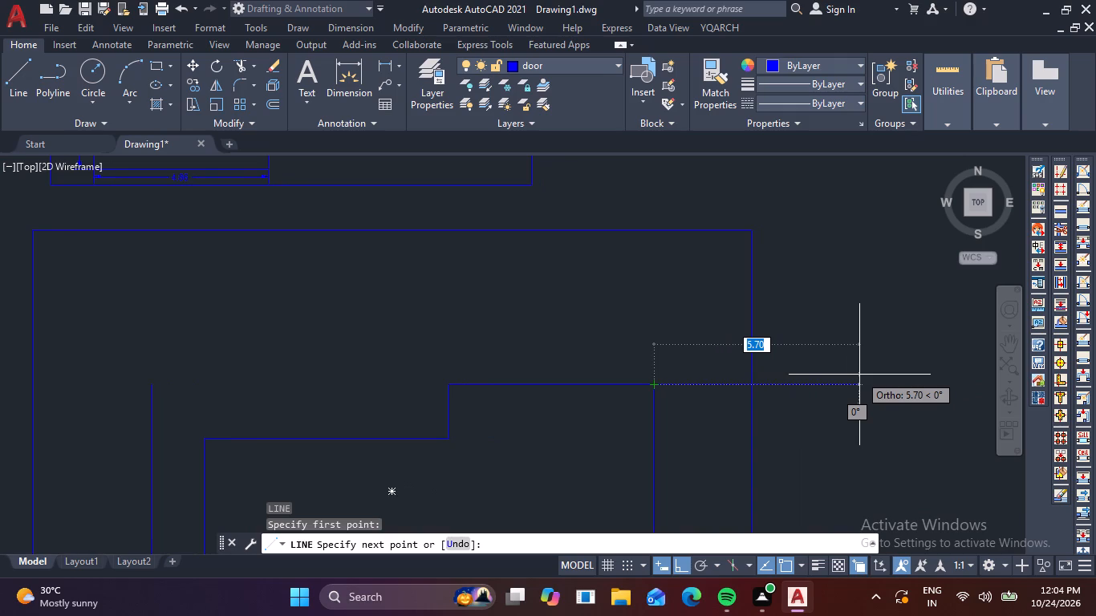
text(2.)
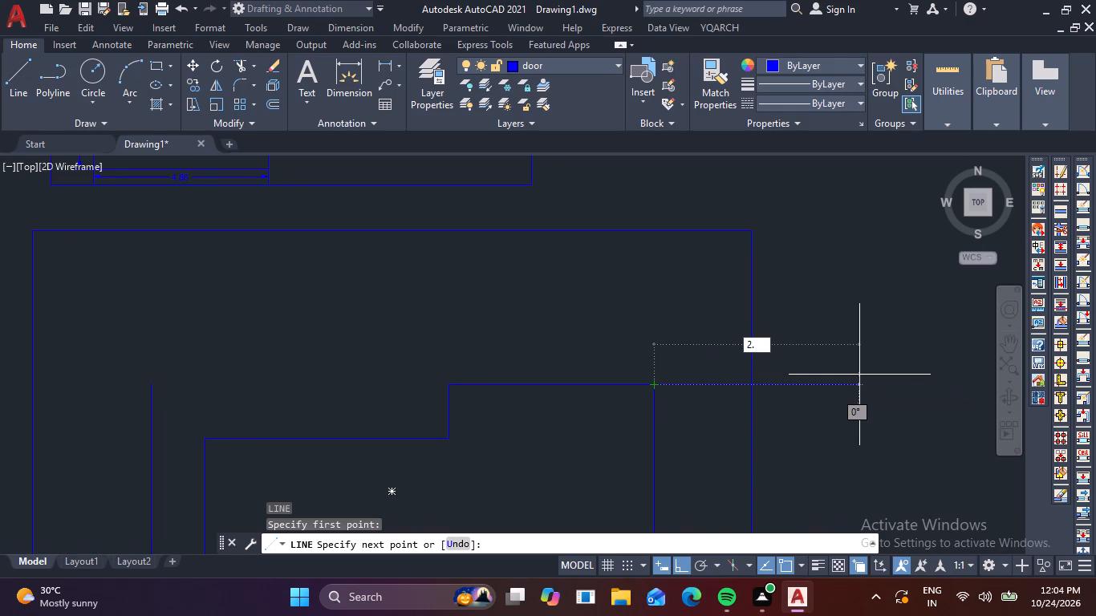
text(77)
key(Return)
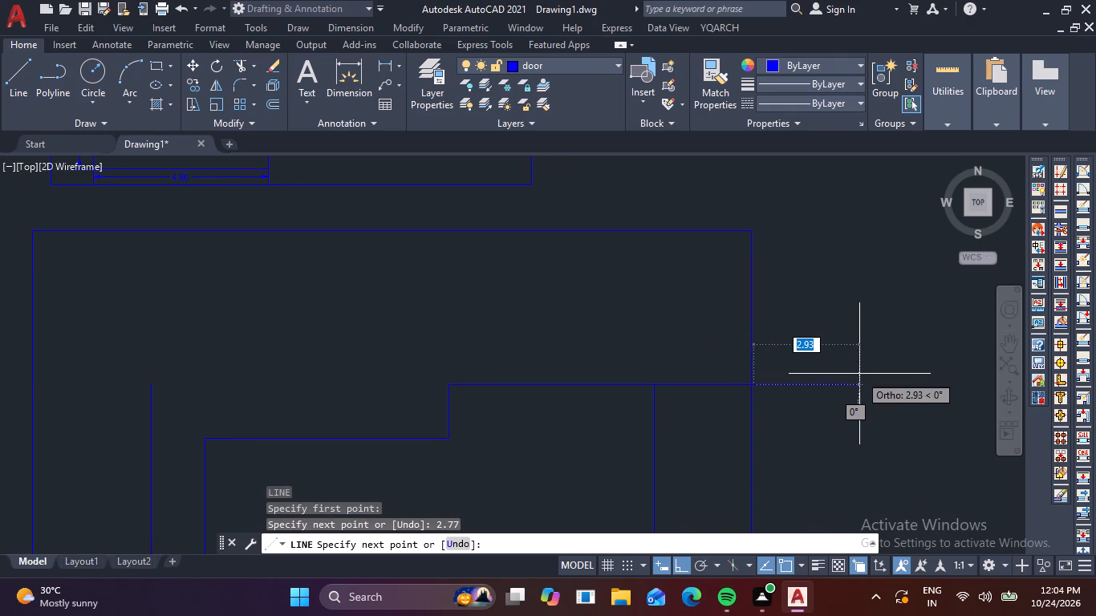
key(Escape)
Draw a 6.77 horizontal line to the right from the top end of the outer left vertical line.
scroll(822, 268, down, 2)
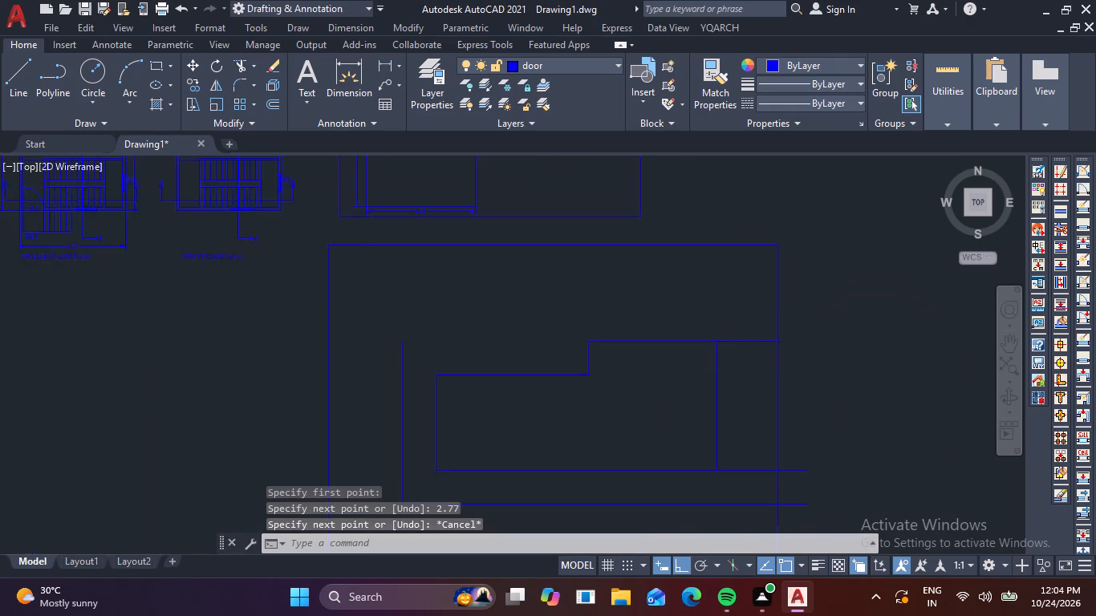
middle_drag(761, 338, 687, 363)
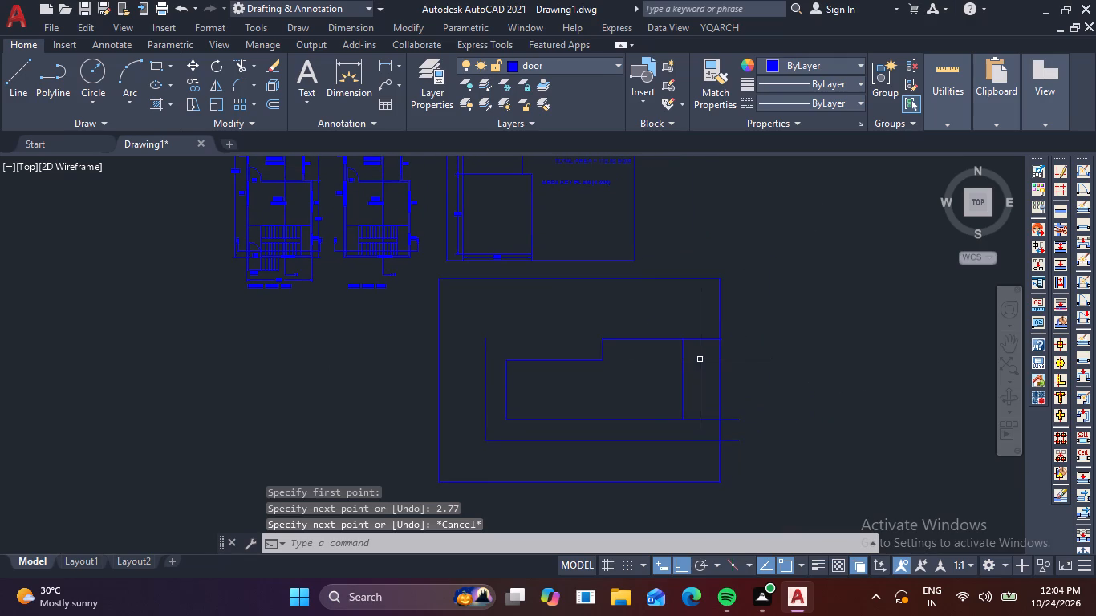
scroll(703, 359, up, 1)
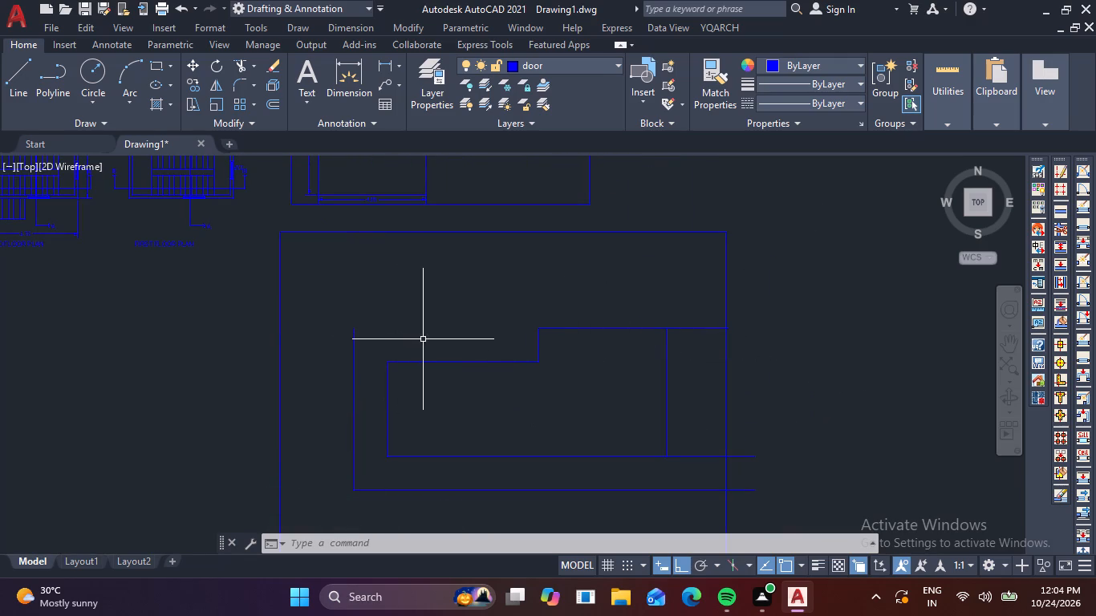
text(L)
key(space)
click(353, 330)
middle_drag(479, 306, 482, 471)
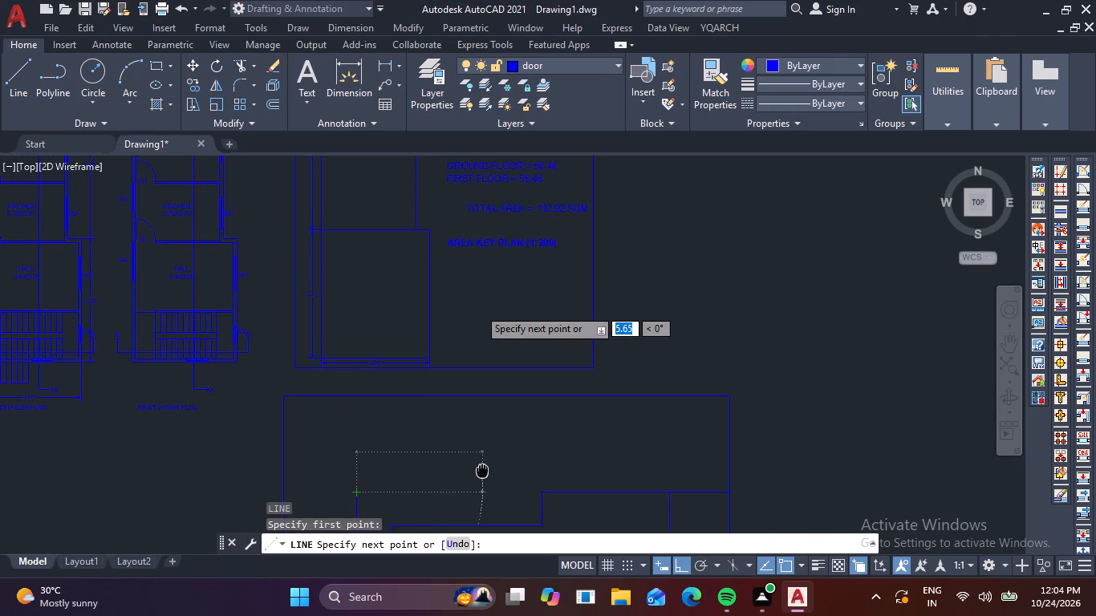
middle_drag(482, 471, 481, 473)
middle_click(481, 495)
middle_drag(482, 484, 449, 377)
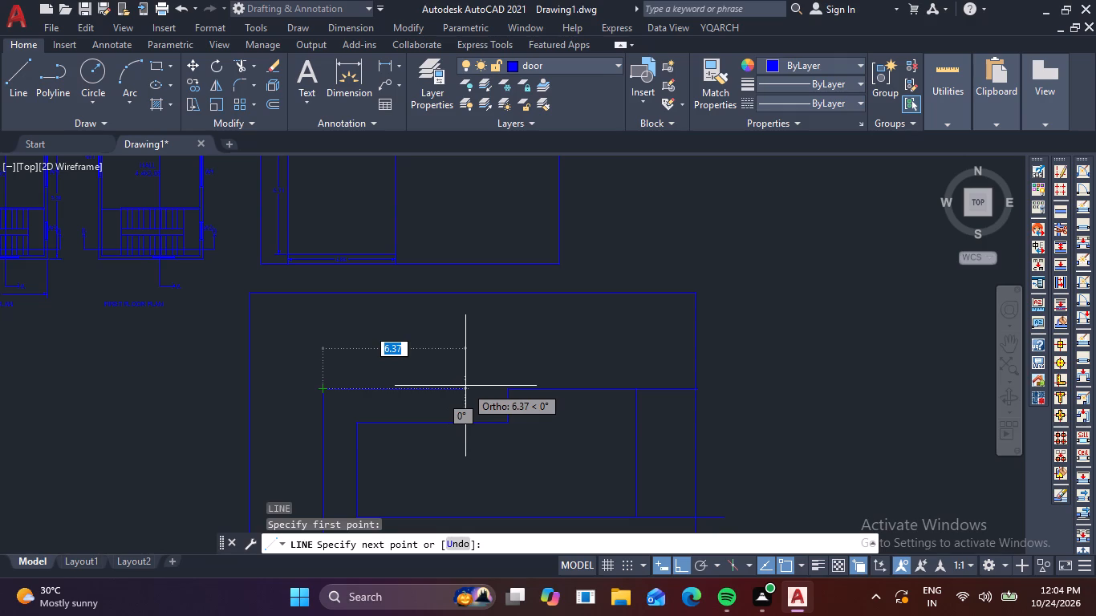
key(6)
key(period)
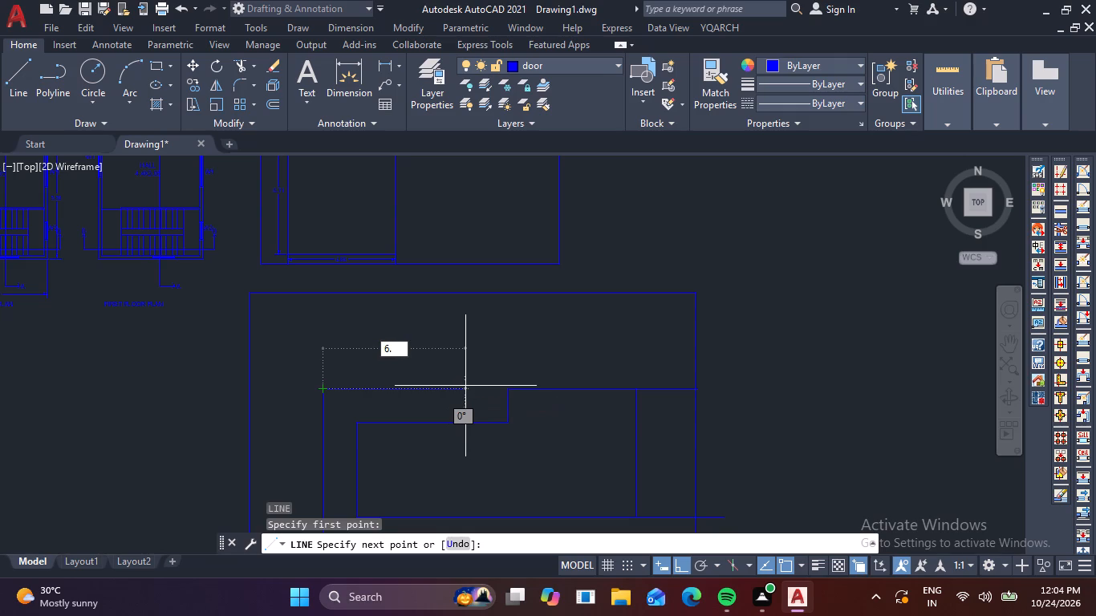
text(77)
key(Return)
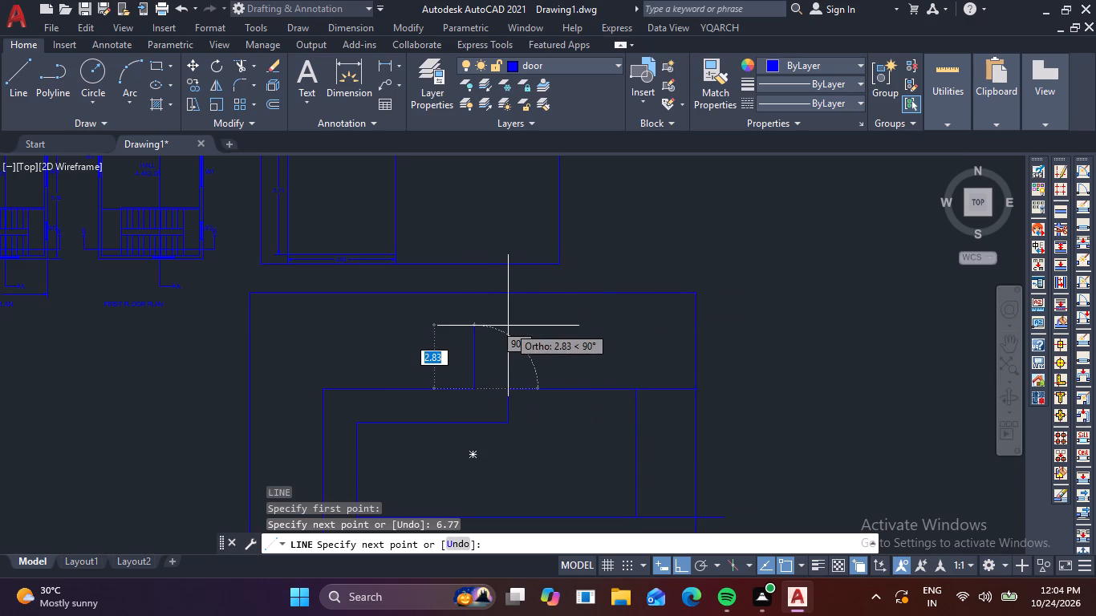
key(Escape)
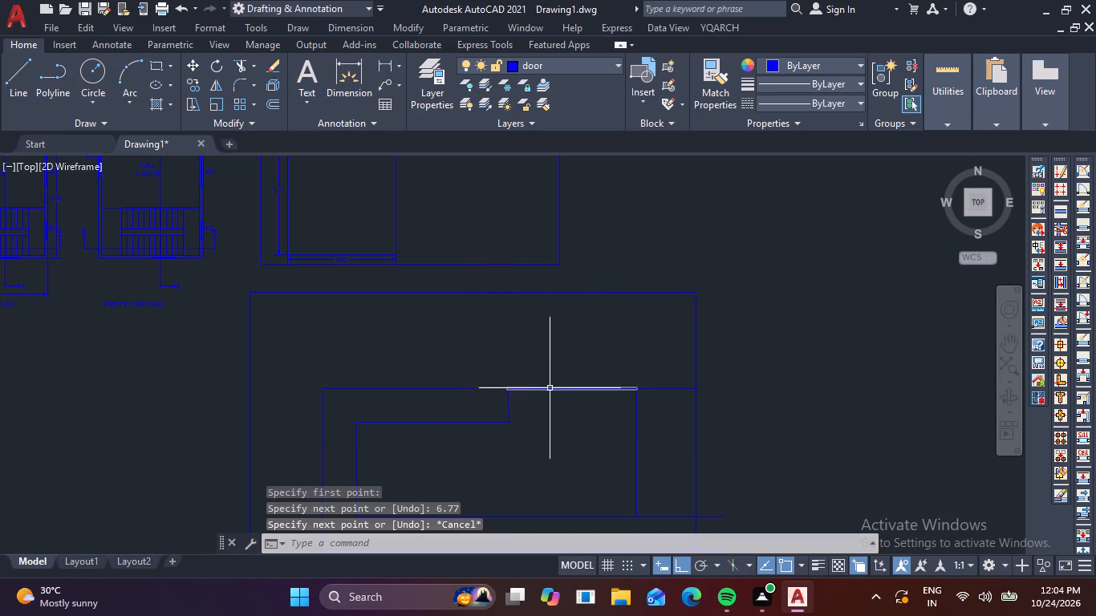
Offset the inner outline's 5.71 top edge and its 2.77 extension upward by 1.5.
key(o)
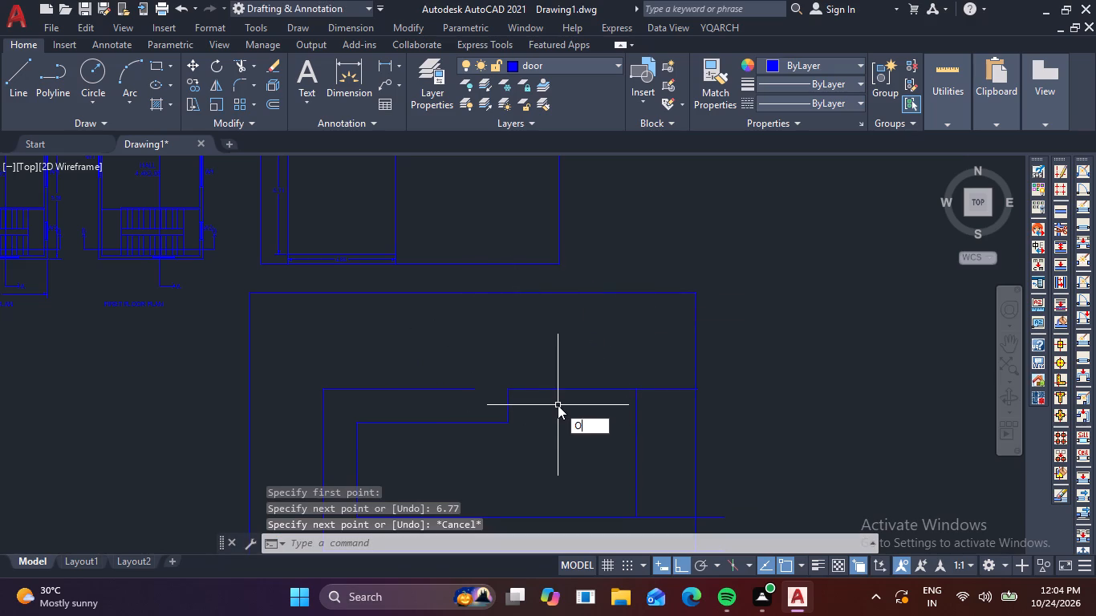
key(Return)
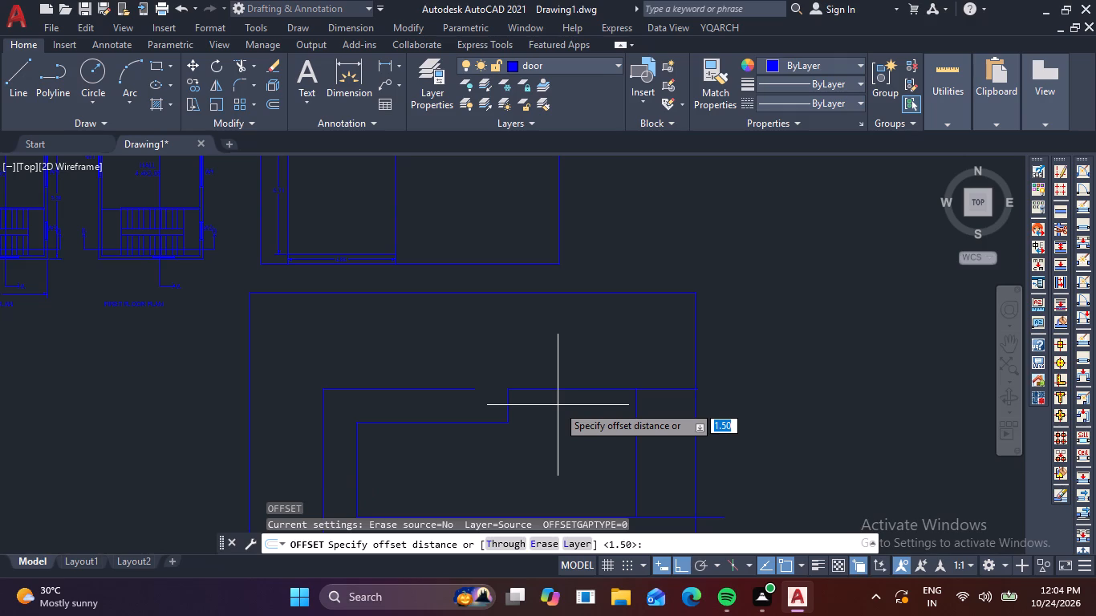
key(1)
key(period)
key(5)
key(Return)
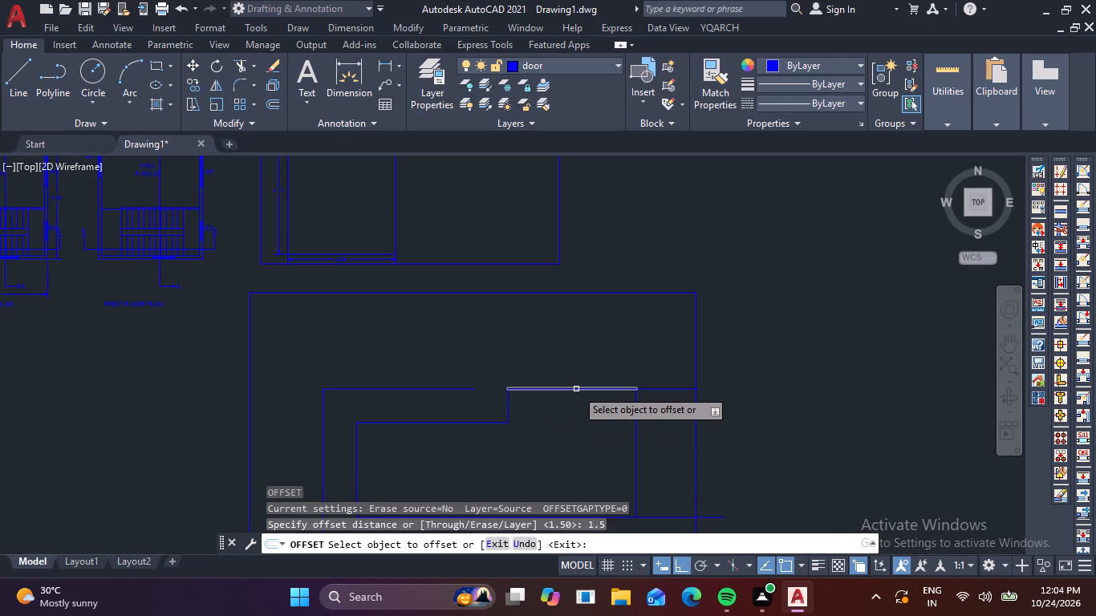
click(576, 389)
click(588, 342)
click(668, 391)
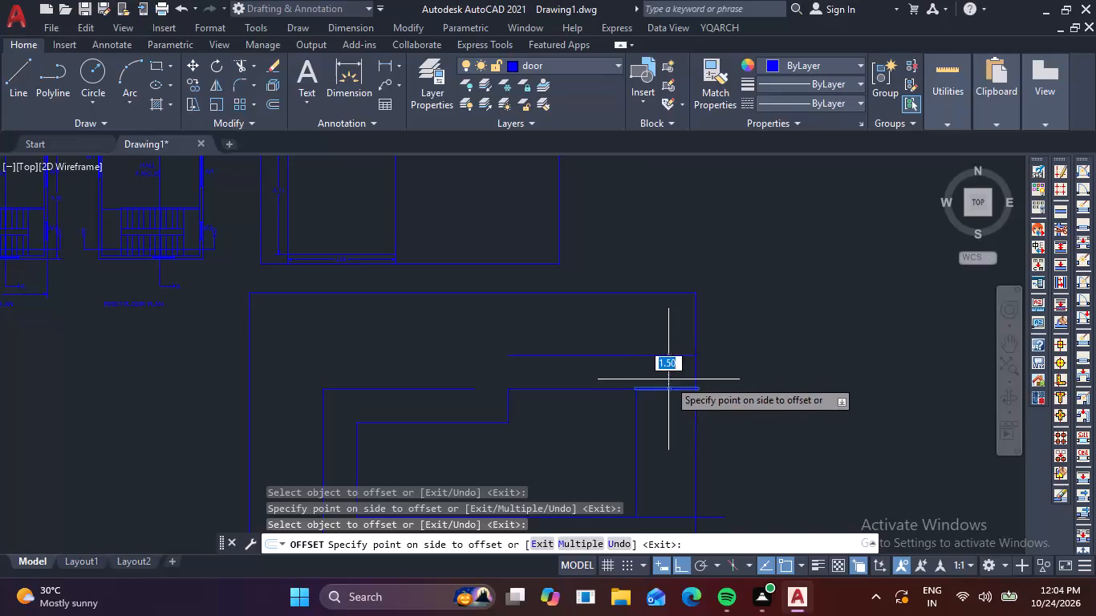
click(671, 348)
key(Escape)
key(Escape)
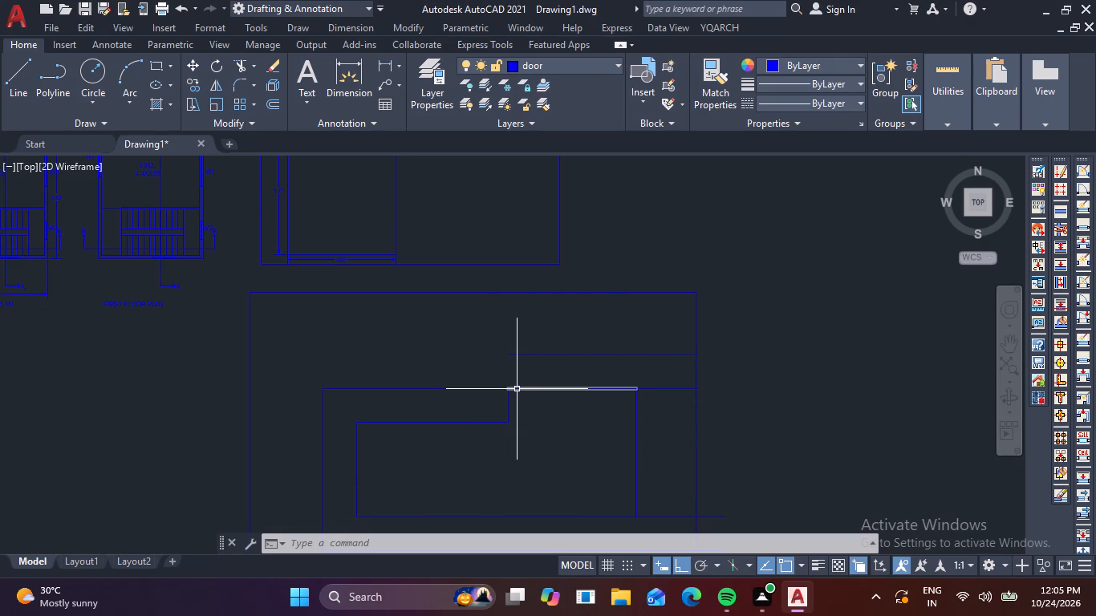
Draw a slanted line from the left end of the upper offset line down to a point on the 6.77 outer top line.
text(L)
key(space)
scroll(497, 360, up, 1)
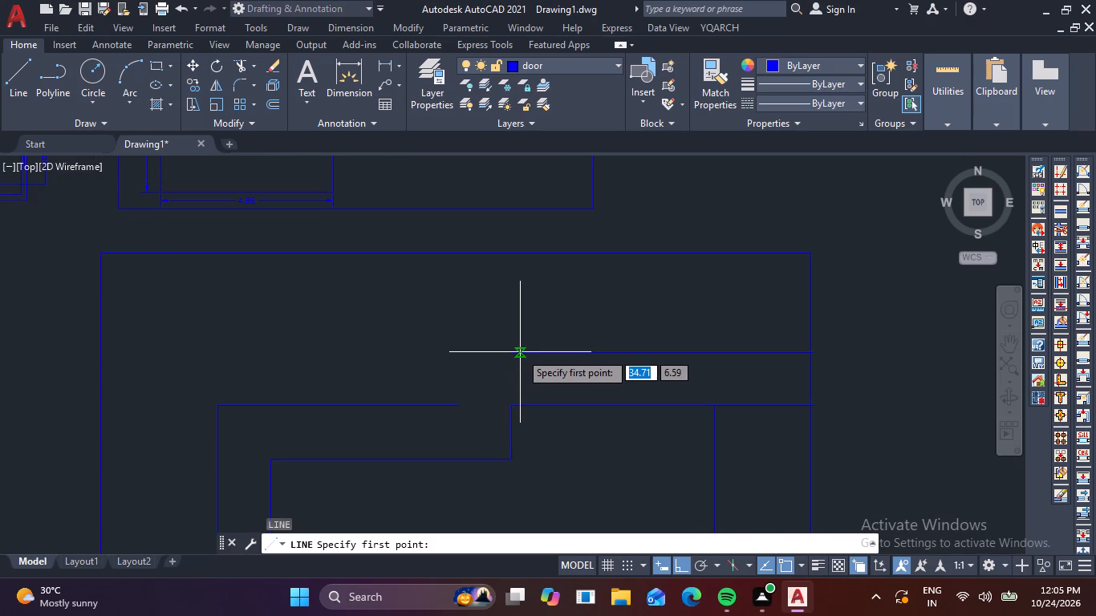
click(510, 352)
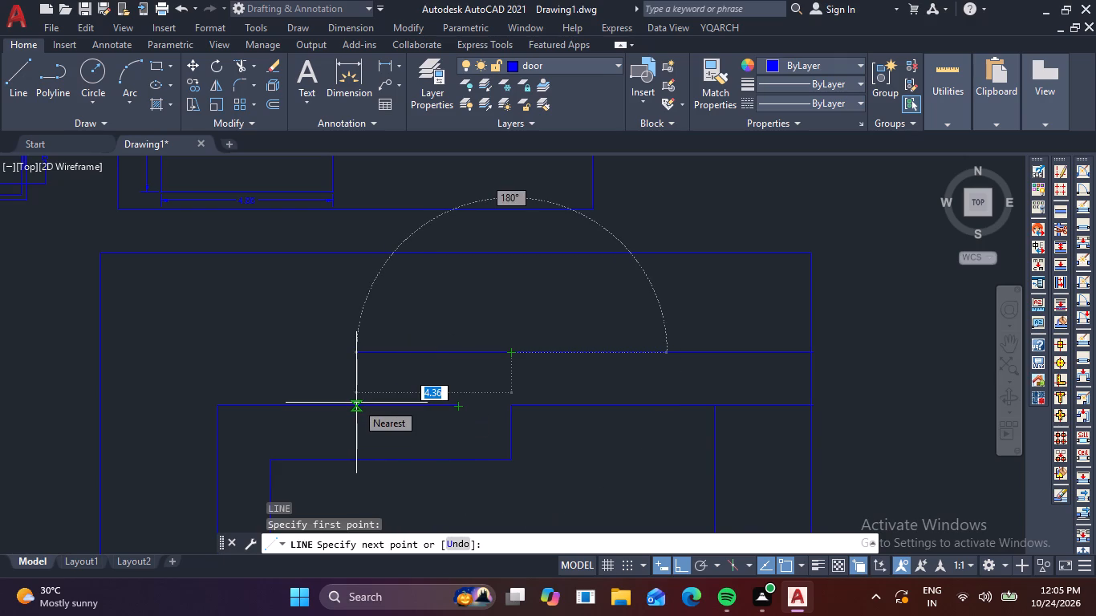
click(356, 403)
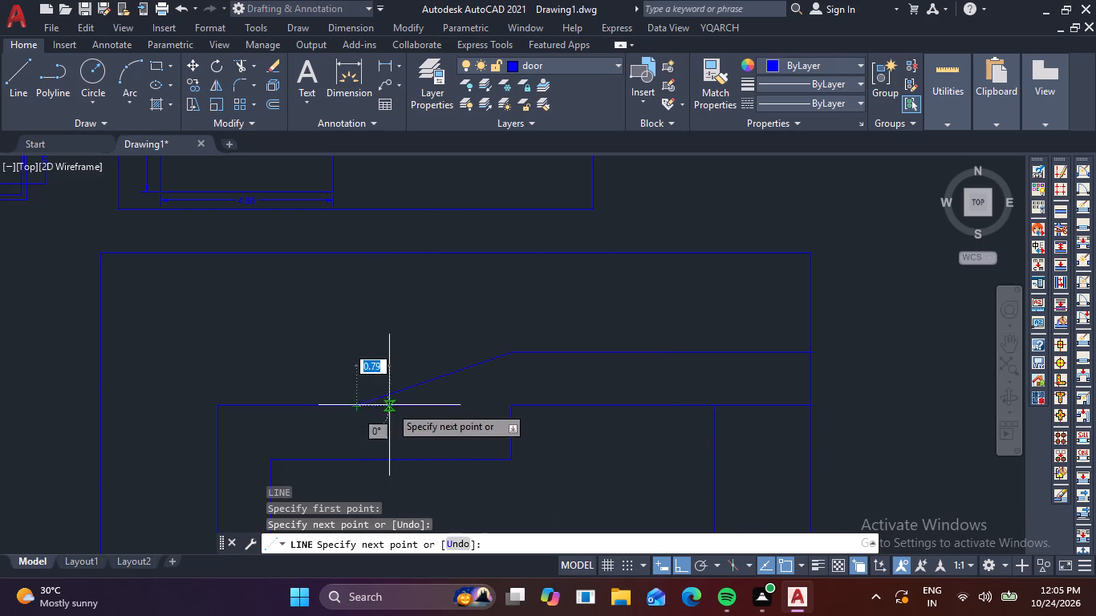
key(Escape)
Trim the part of the 6.77 outer top line that extends right past the foot of the slanted line.
key(t)
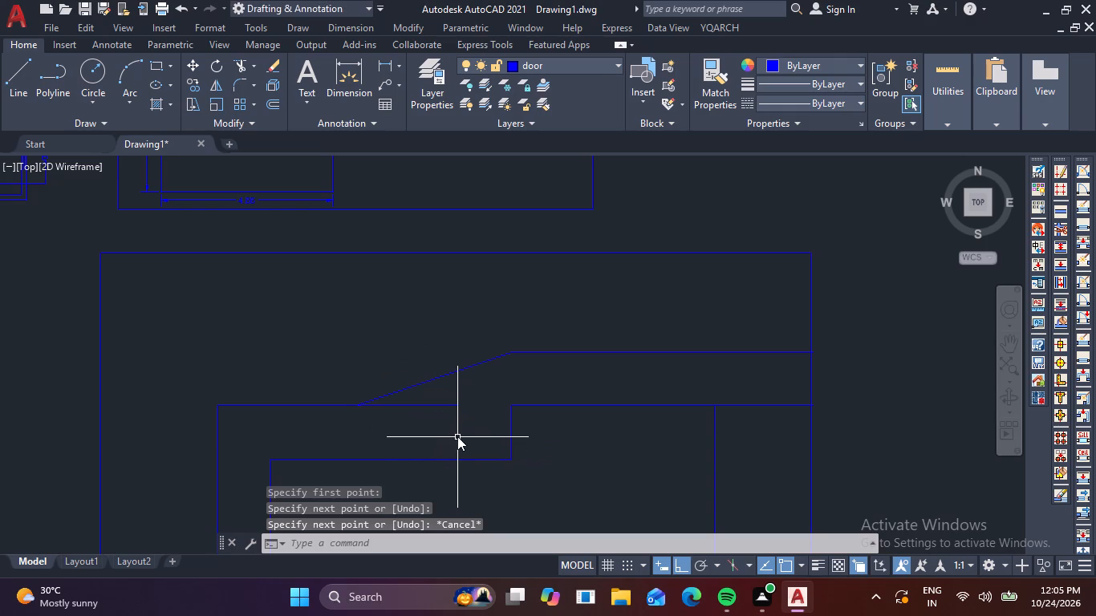
text(R)
key(space)
click(434, 414)
click(432, 403)
scroll(432, 403, down, 3)
middle_drag(624, 418, 595, 373)
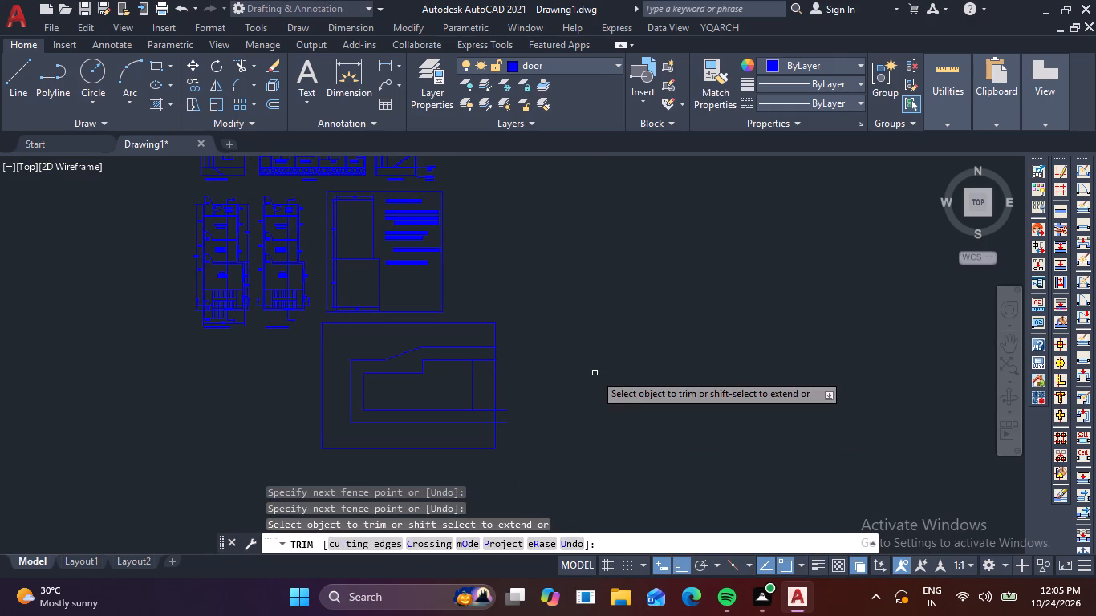
key(Escape)
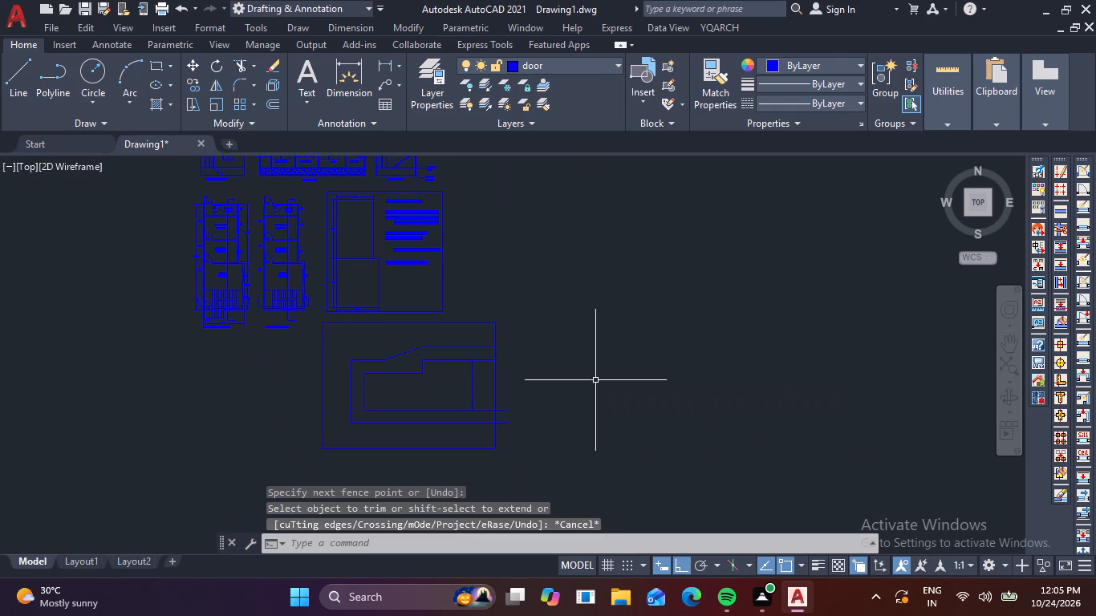
key(Escape)
key(Escape)
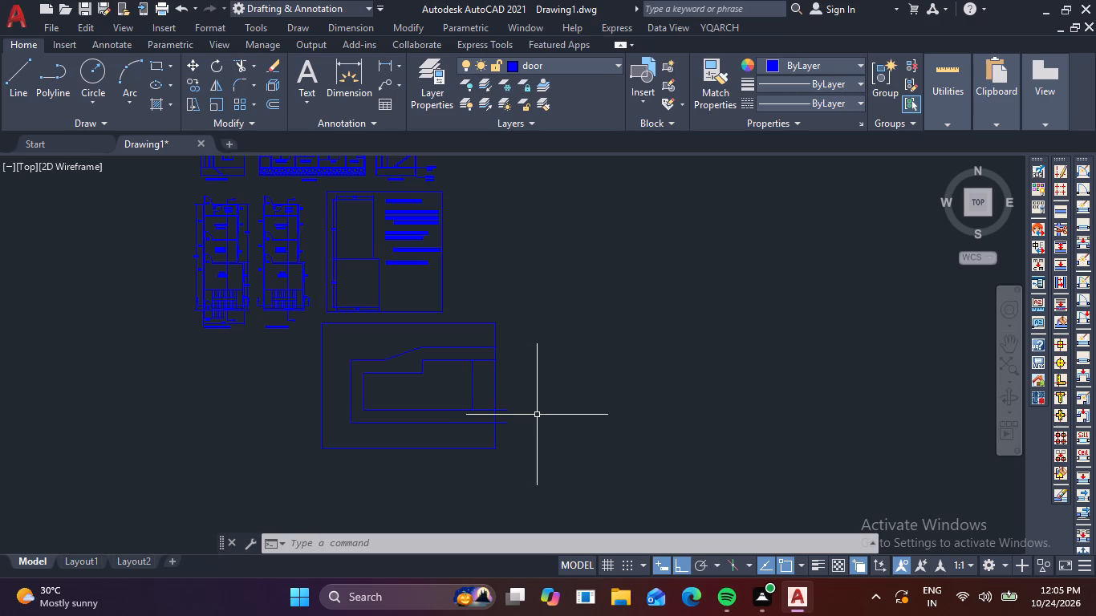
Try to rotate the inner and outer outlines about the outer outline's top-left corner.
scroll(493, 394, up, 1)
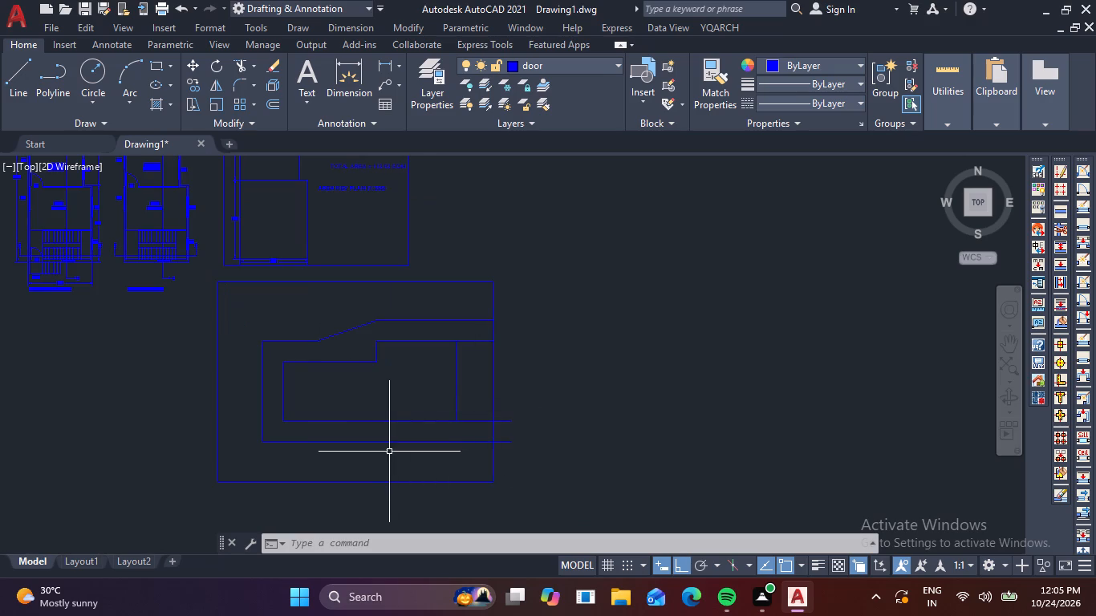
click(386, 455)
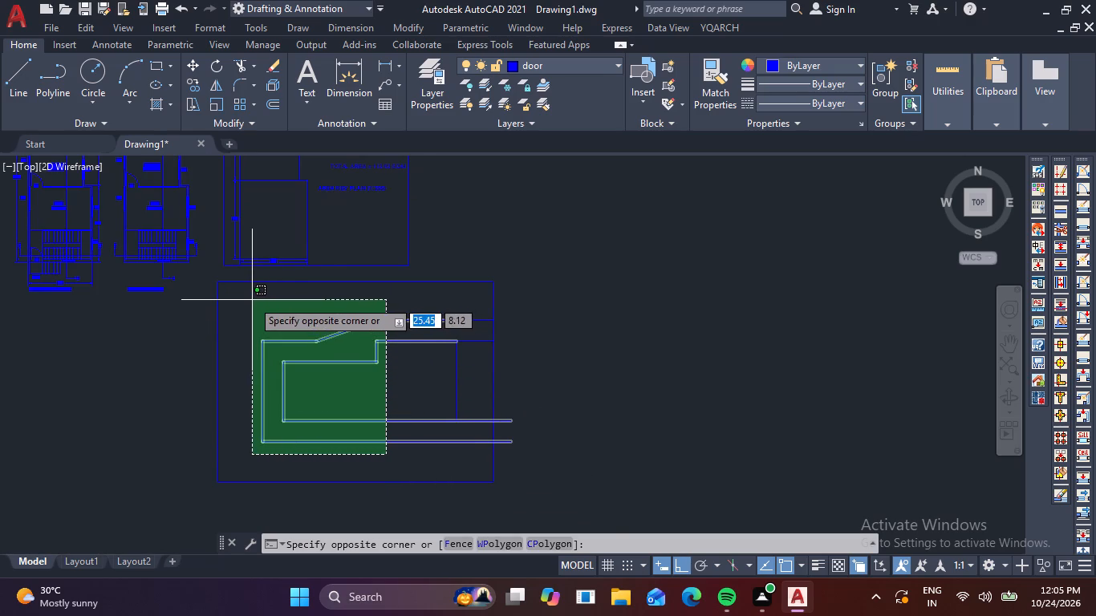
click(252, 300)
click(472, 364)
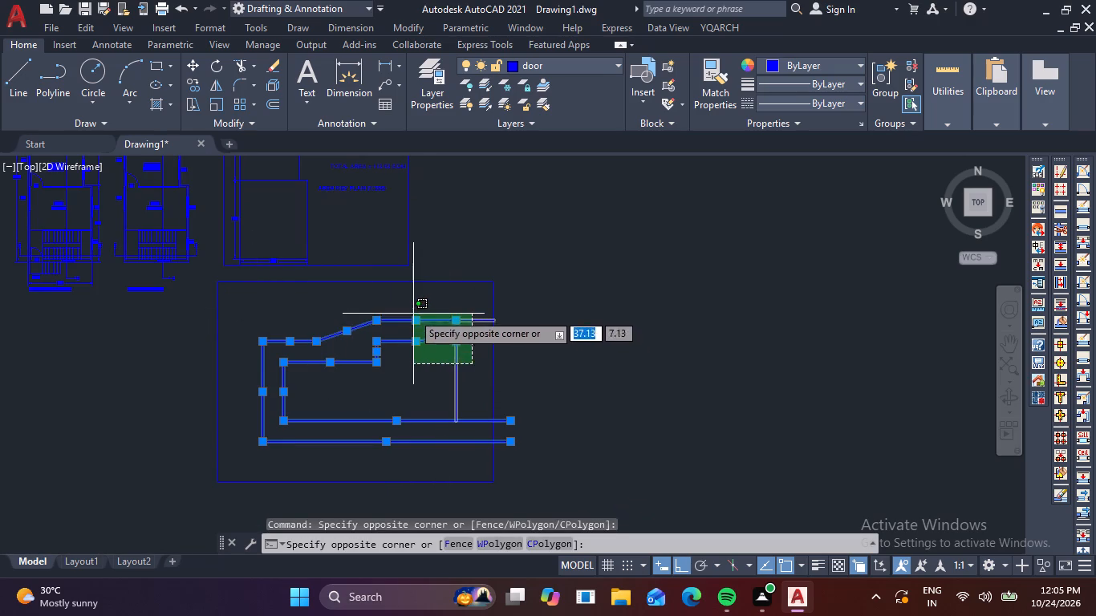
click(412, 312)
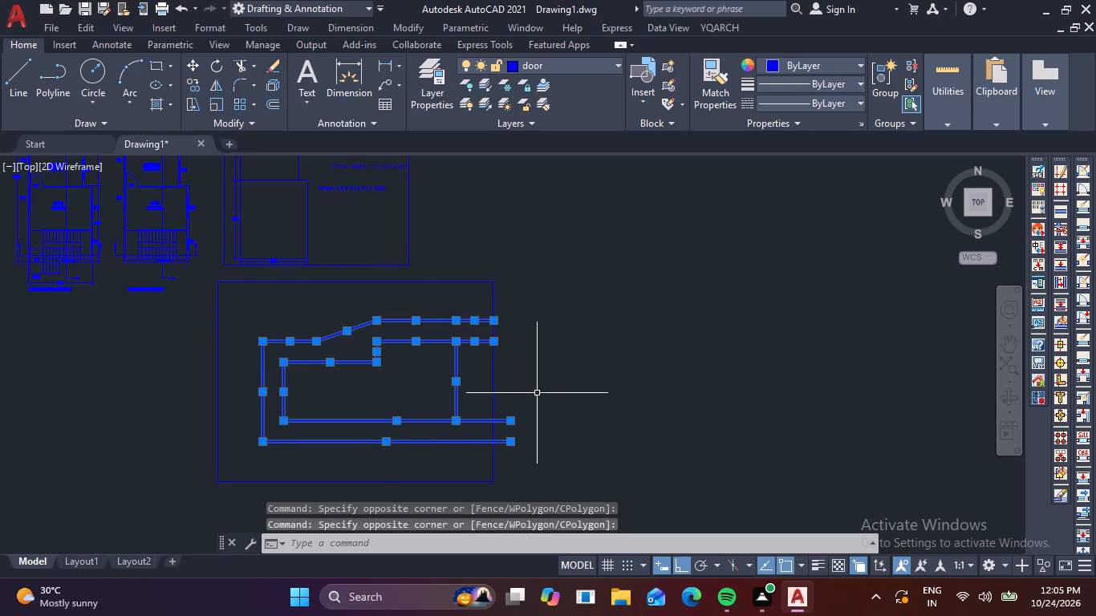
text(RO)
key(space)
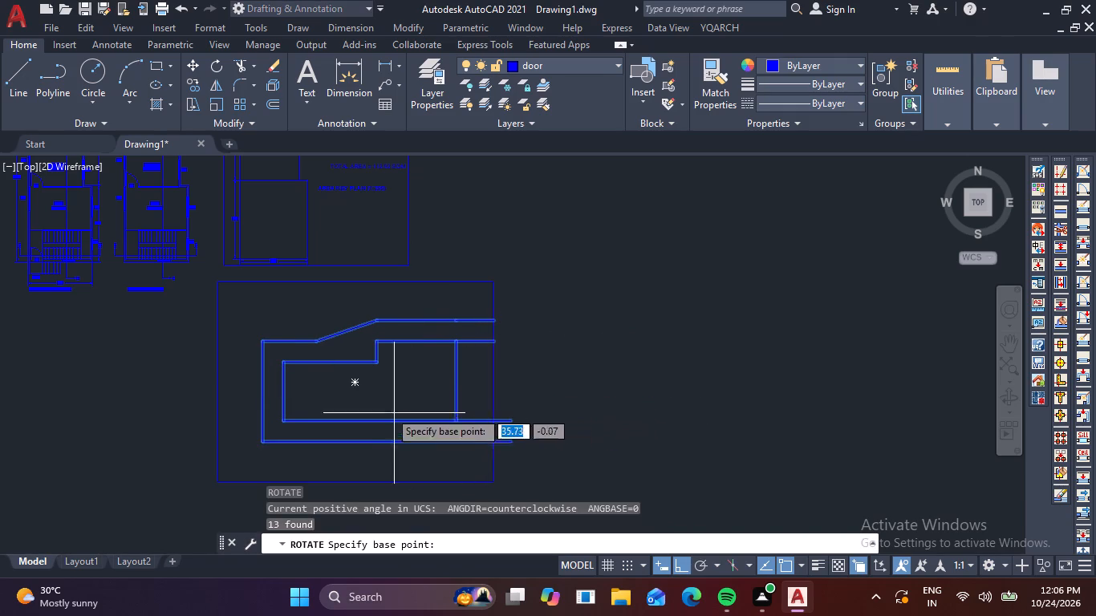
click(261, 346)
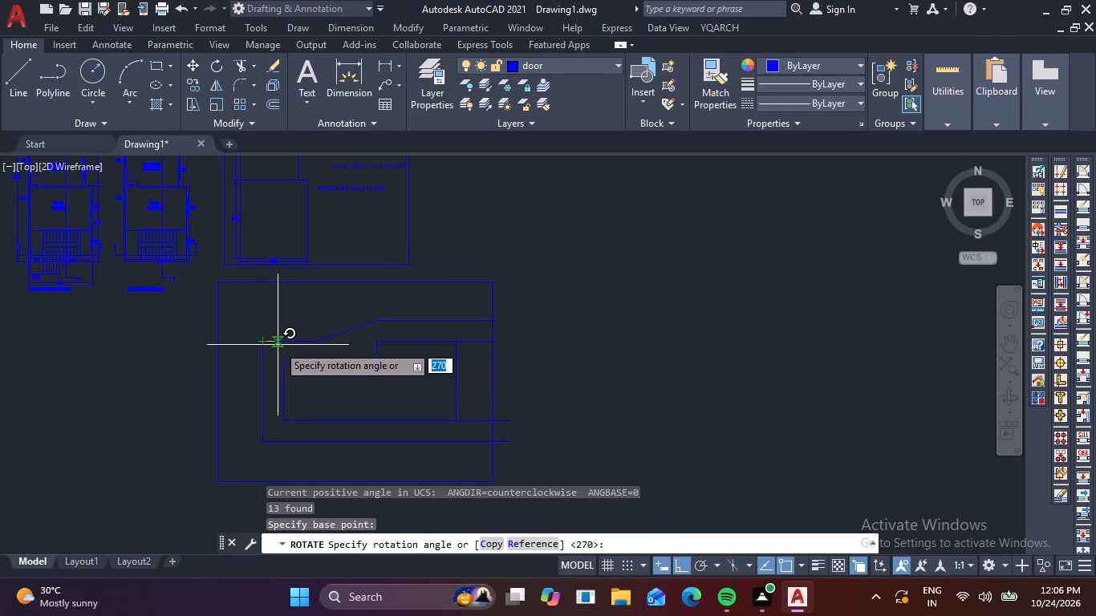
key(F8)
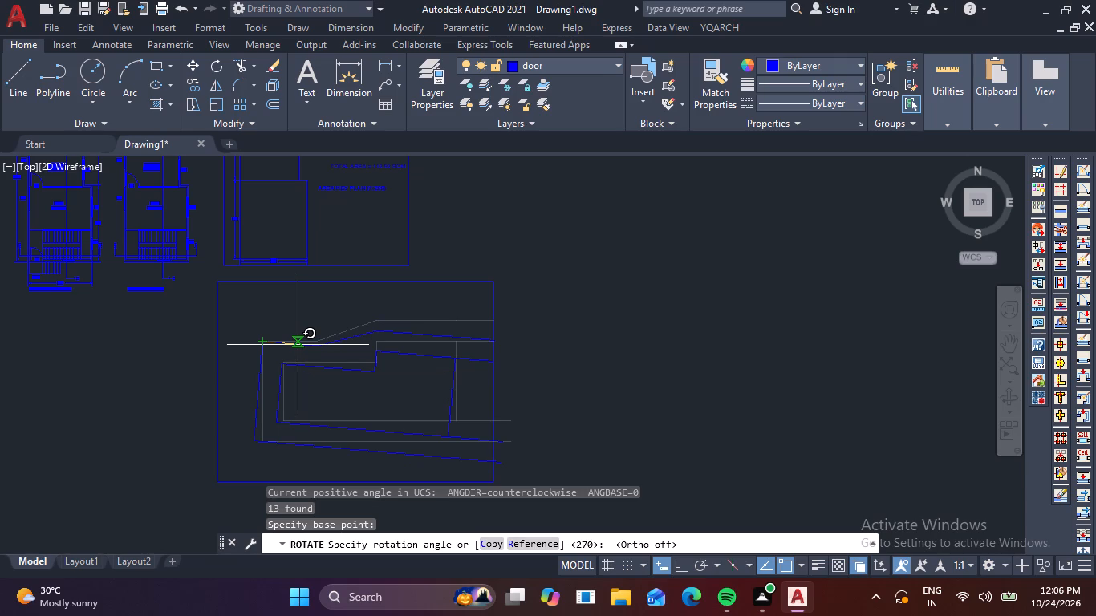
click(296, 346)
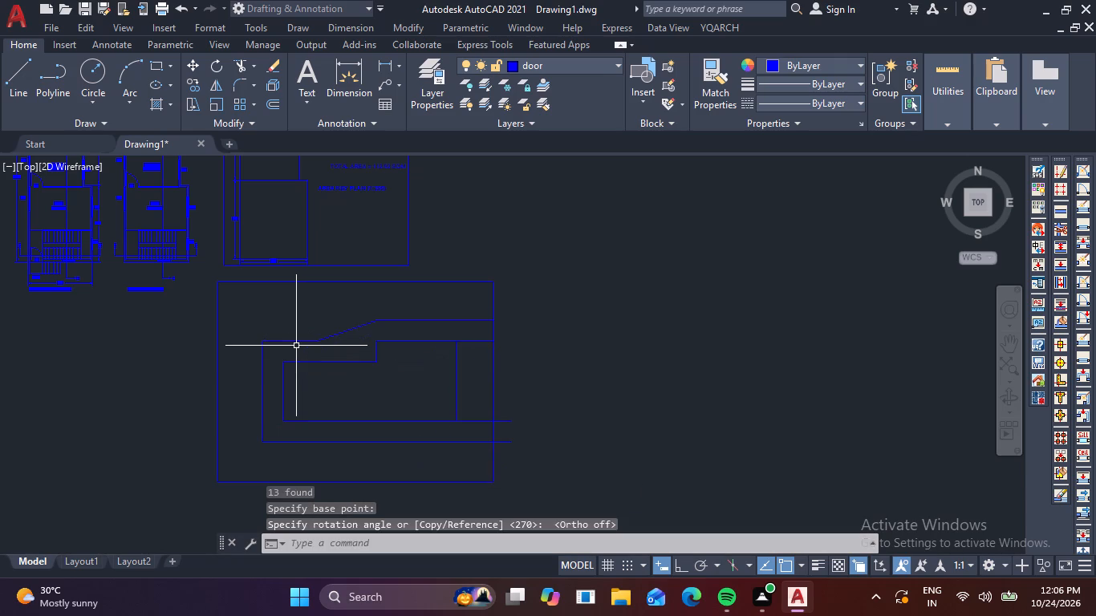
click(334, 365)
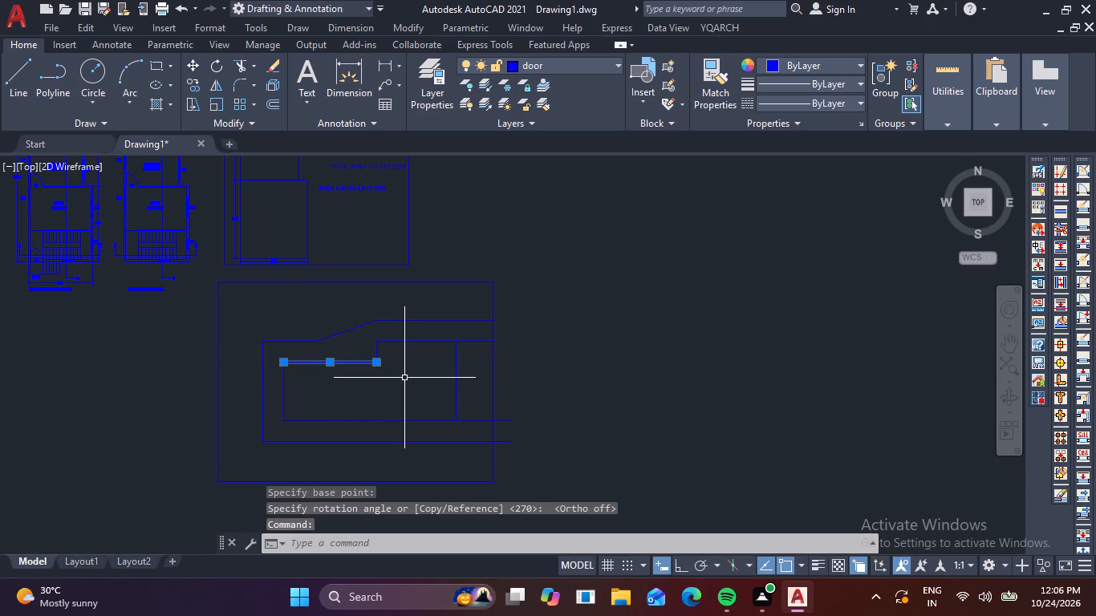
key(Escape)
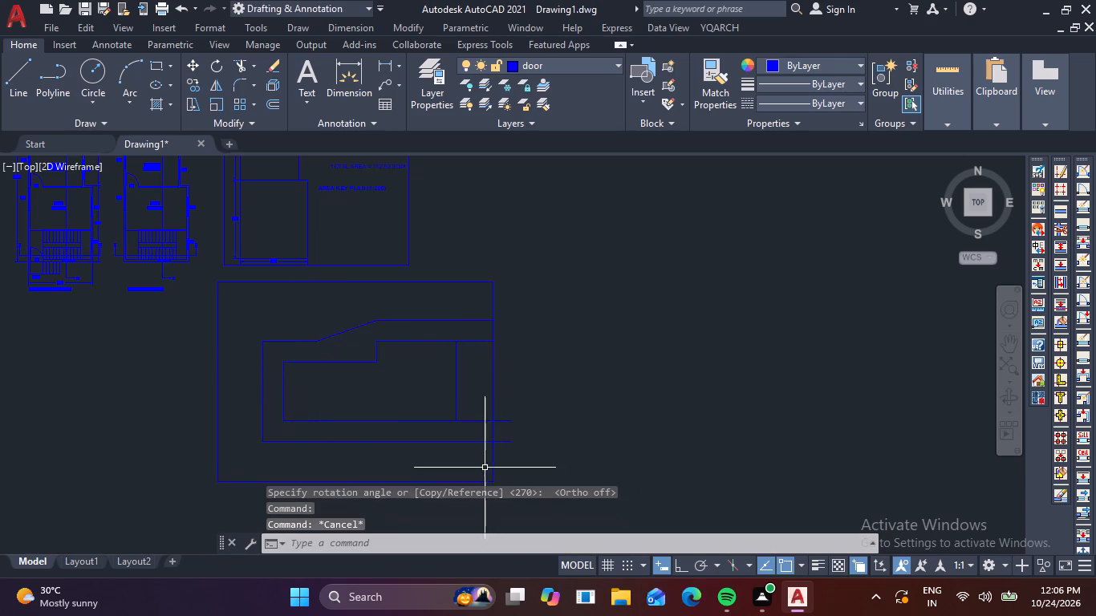
Rotate both building outlines together slightly clockwise about the outer outline's top-left corner.
click(482, 464)
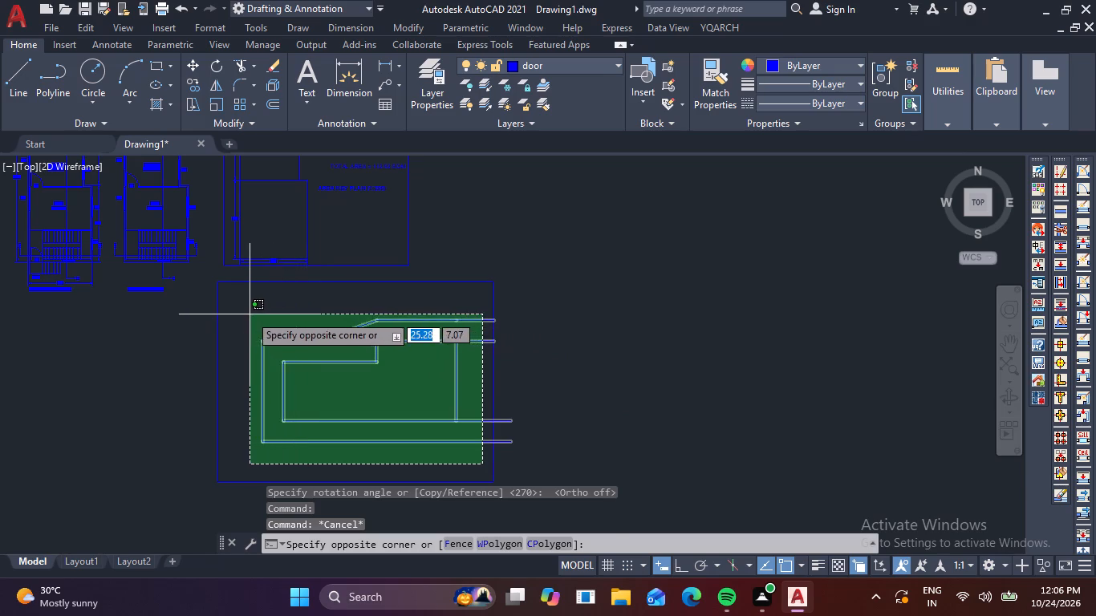
click(250, 314)
text(RO)
key(space)
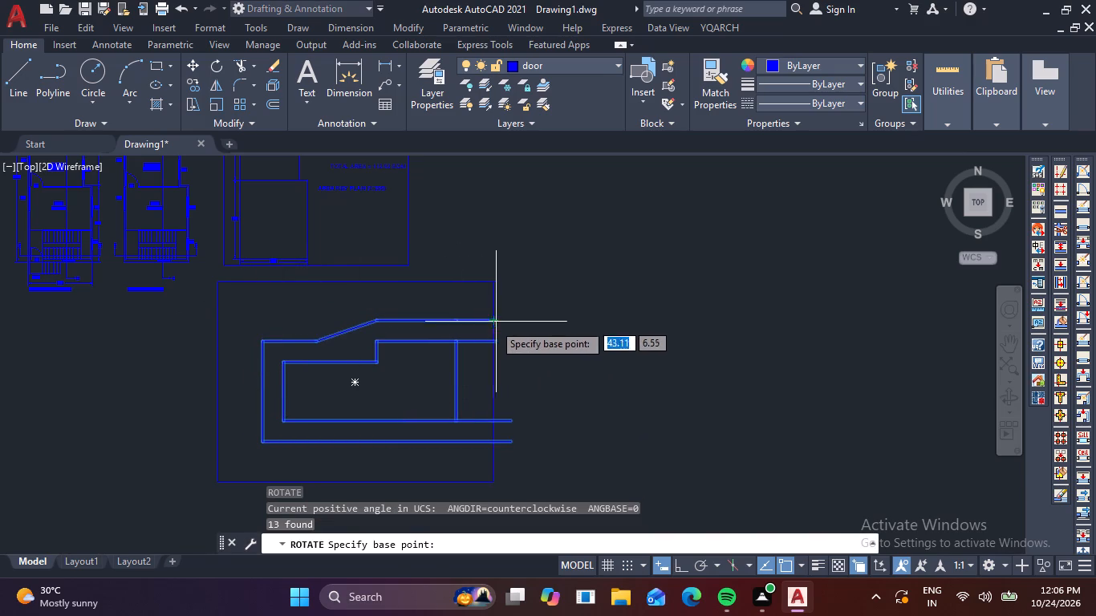
click(264, 340)
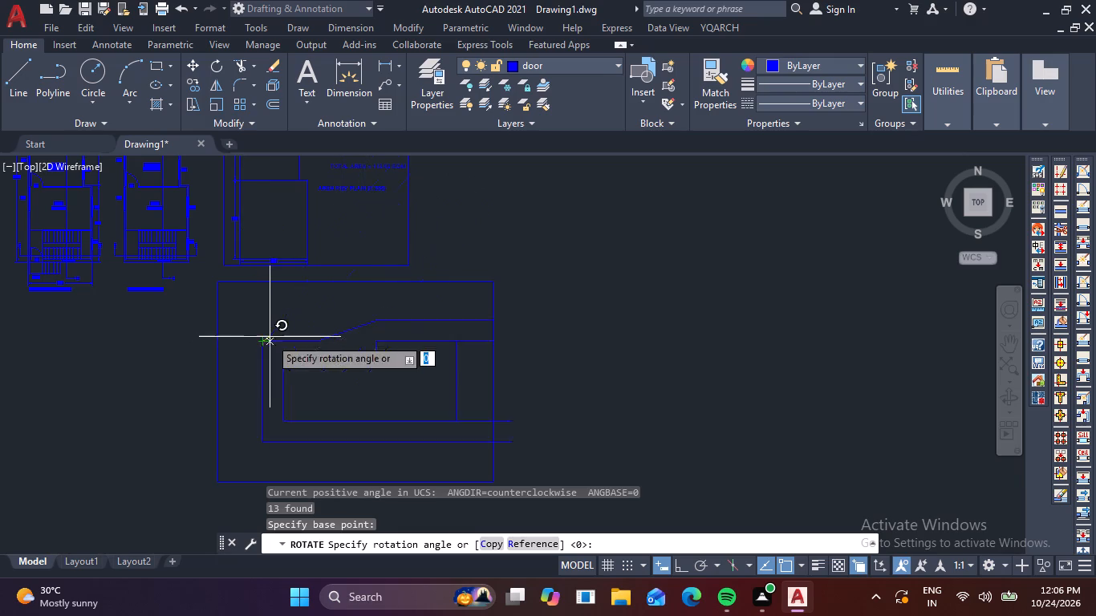
scroll(290, 354, up, 1)
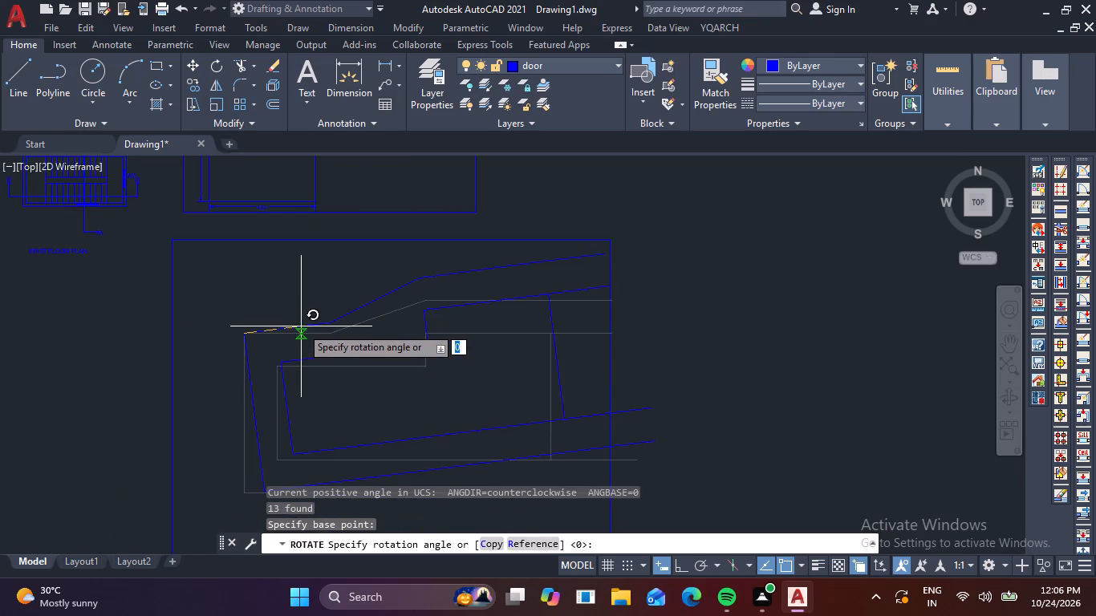
click(298, 342)
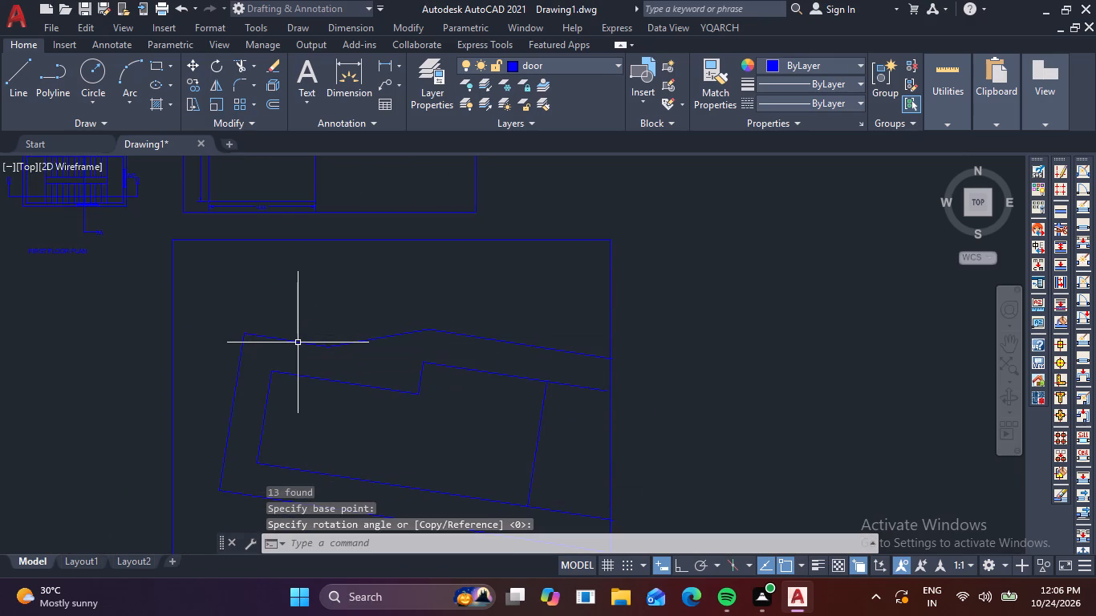
Stretch the boundary rectangle's right edge outward, past the open ends of the rotated outlines.
scroll(300, 346, down, 1)
middle_drag(336, 368, 333, 342)
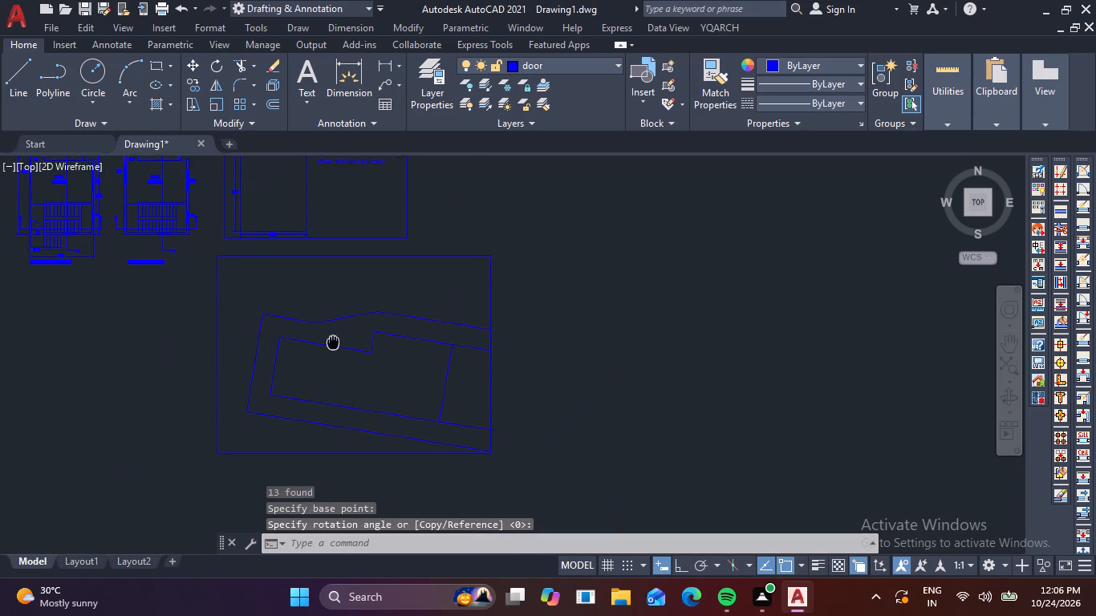
middle_drag(333, 342, 326, 323)
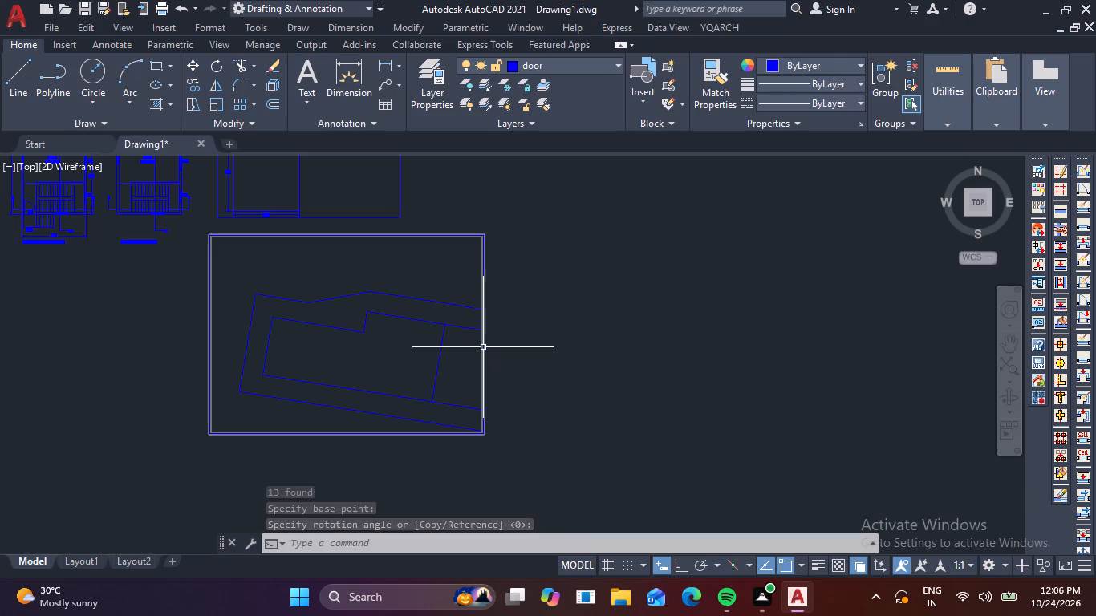
click(481, 347)
click(481, 334)
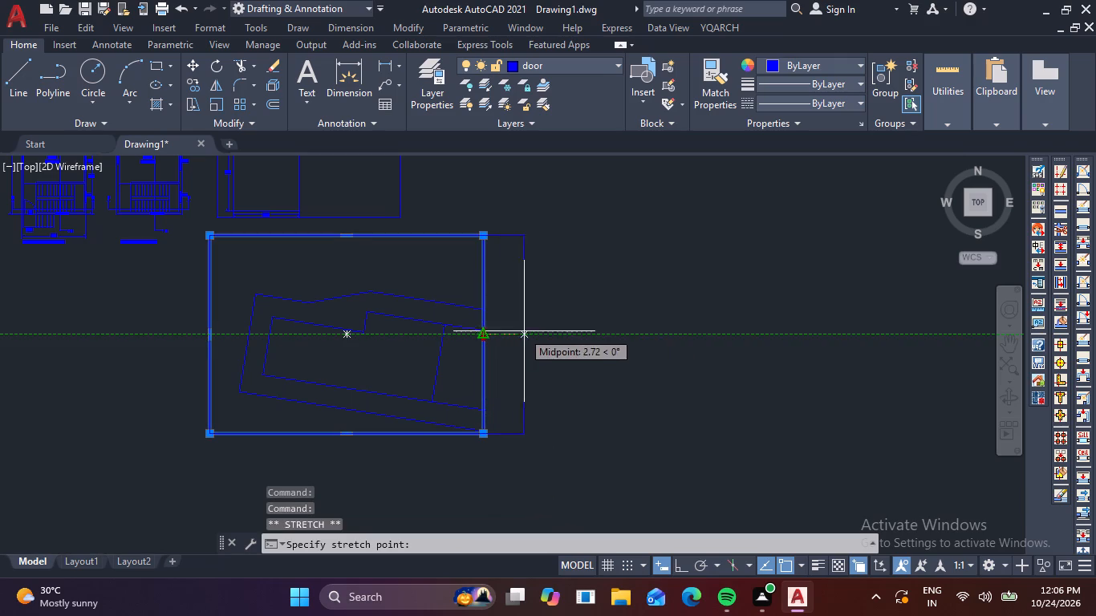
click(568, 326)
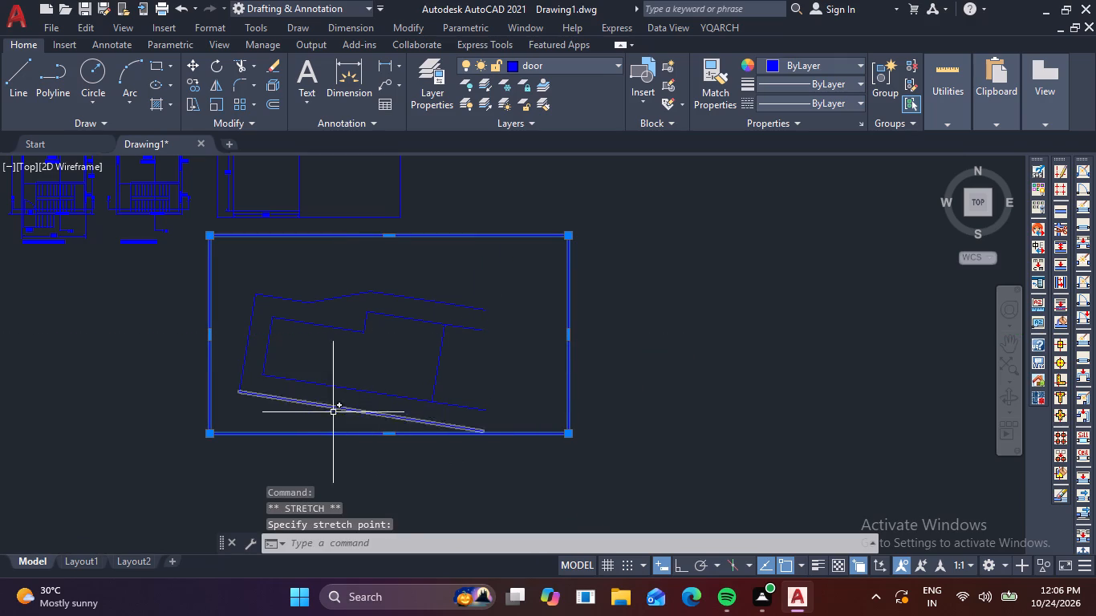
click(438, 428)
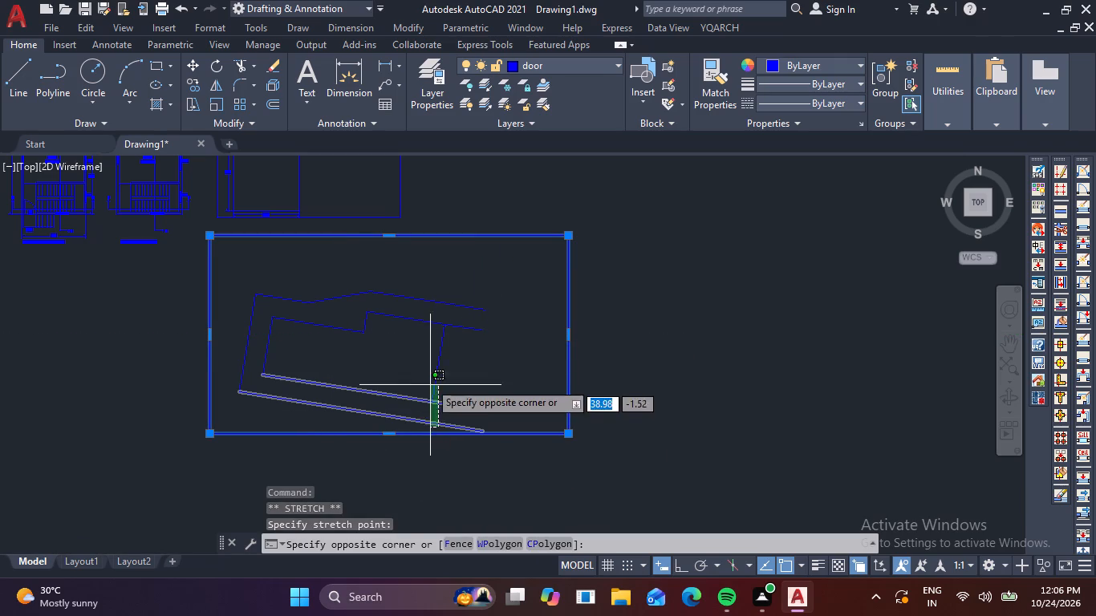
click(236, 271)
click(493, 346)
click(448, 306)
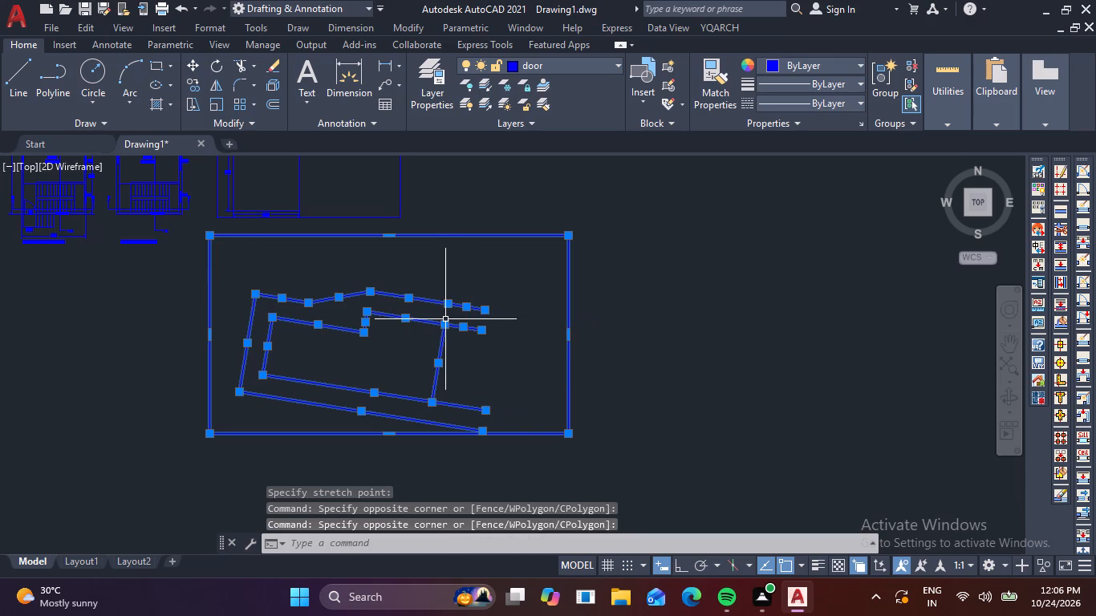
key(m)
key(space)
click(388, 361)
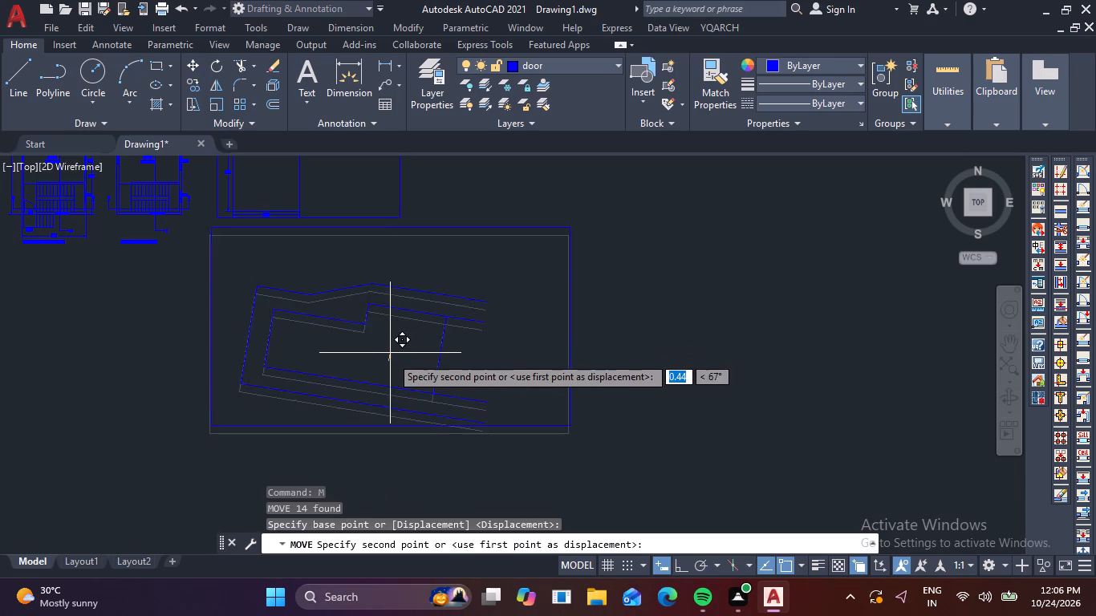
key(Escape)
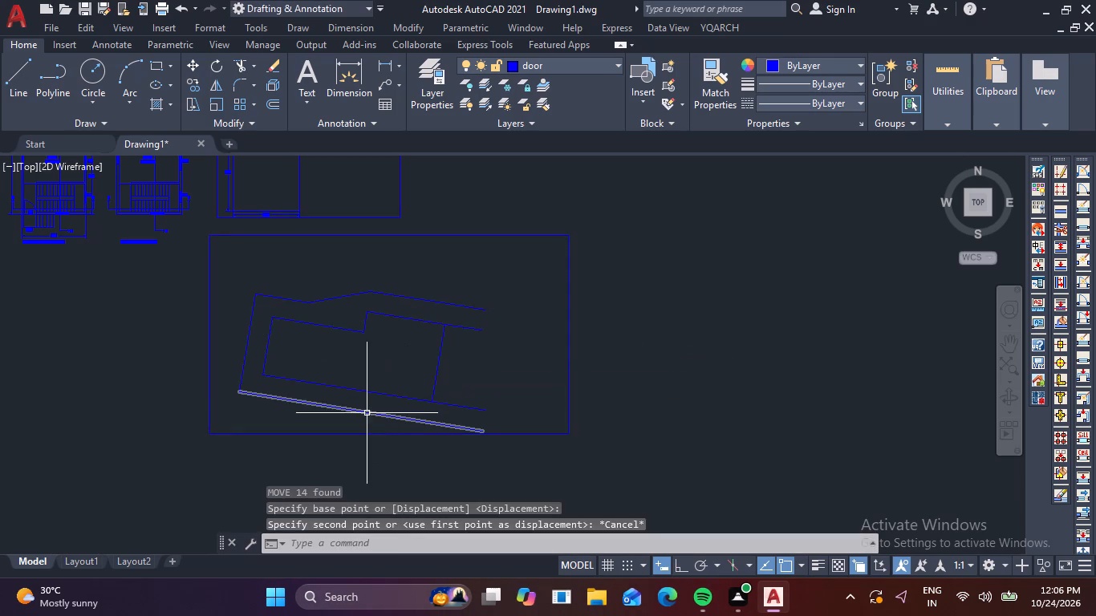
Move both rotated outlines, without the boundary, up and slightly right to sit clear of the boundary's bottom edge.
click(367, 419)
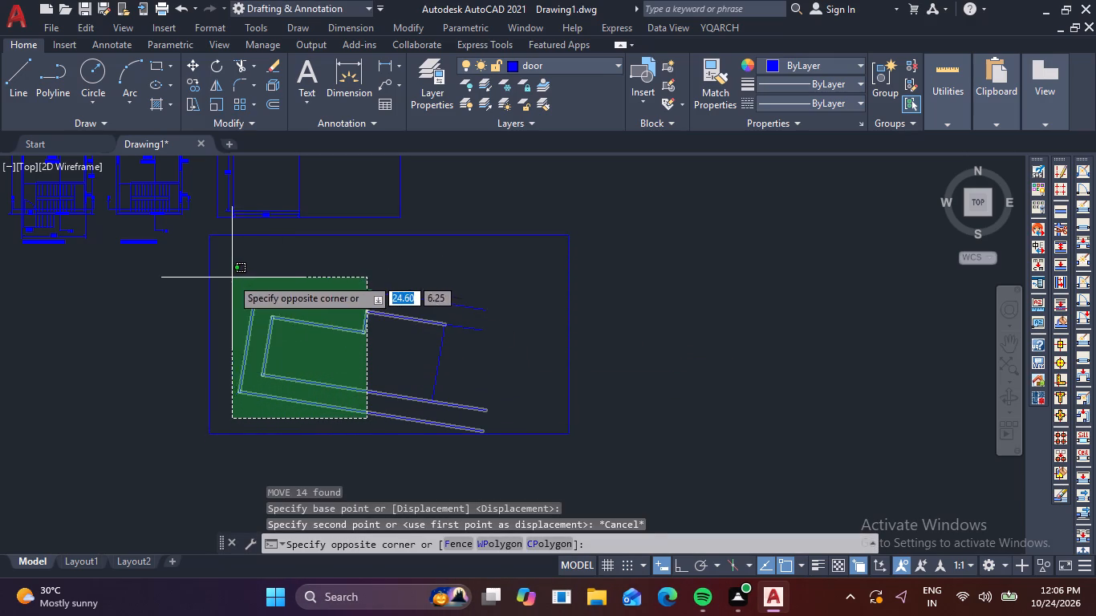
click(230, 277)
click(469, 367)
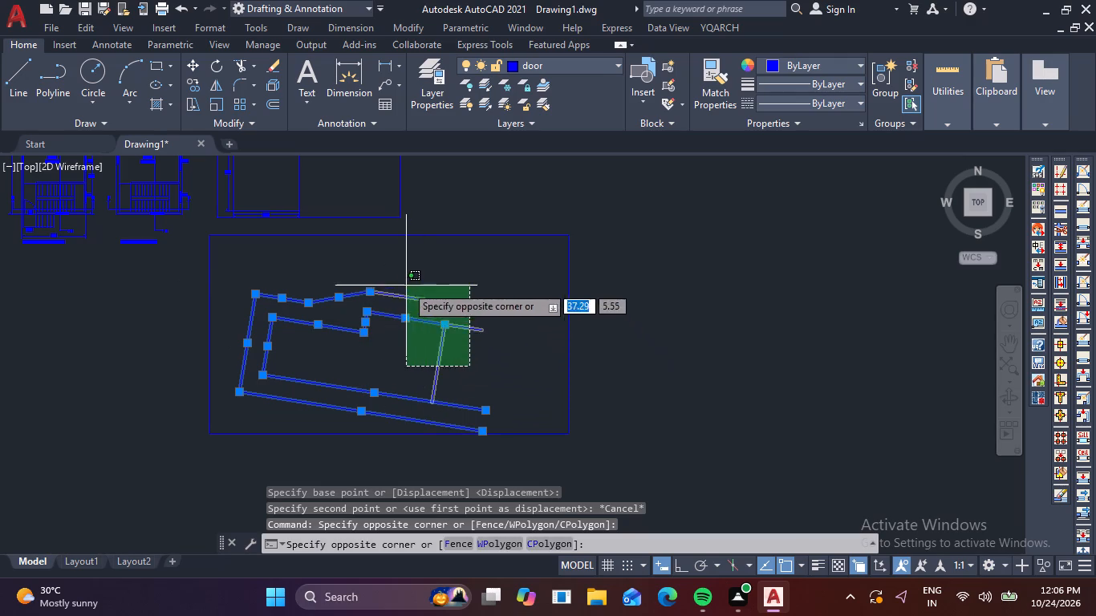
click(396, 280)
text(M)
key(space)
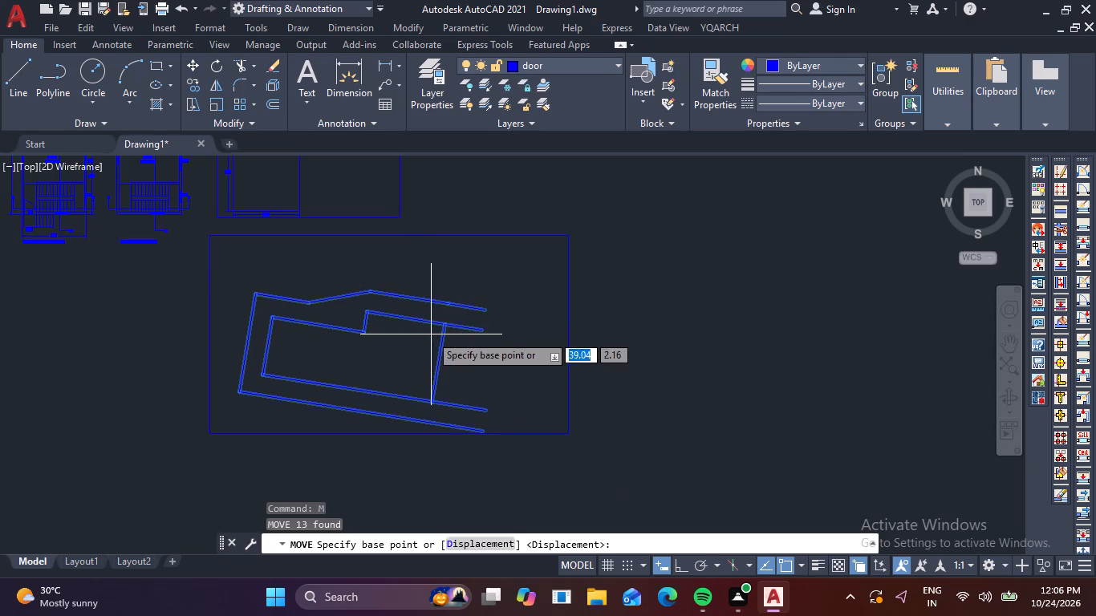
click(393, 364)
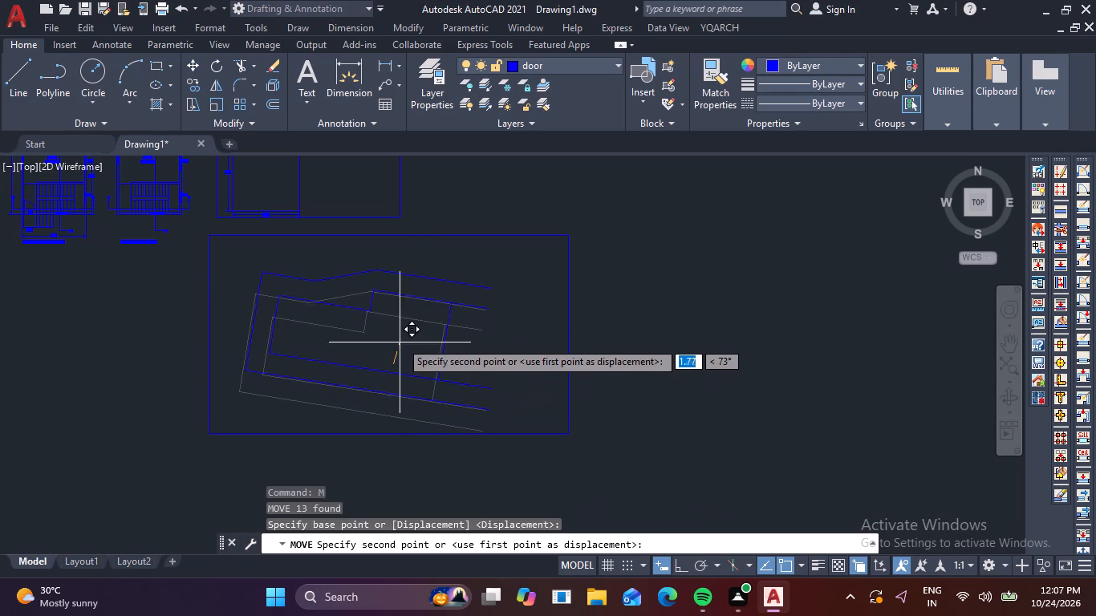
click(400, 339)
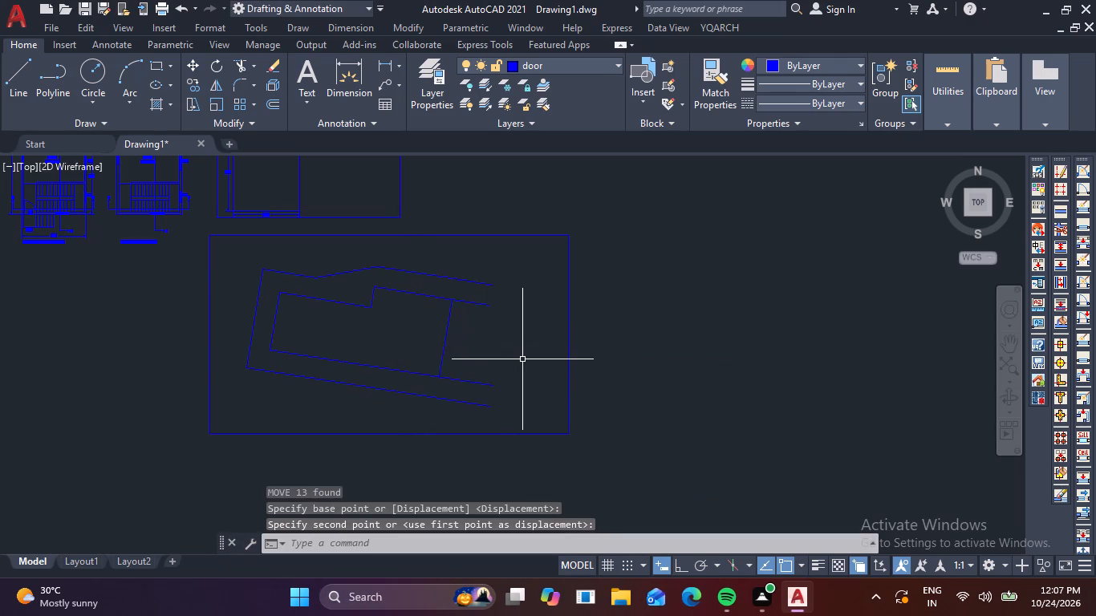
key(Escape)
key(Escape)
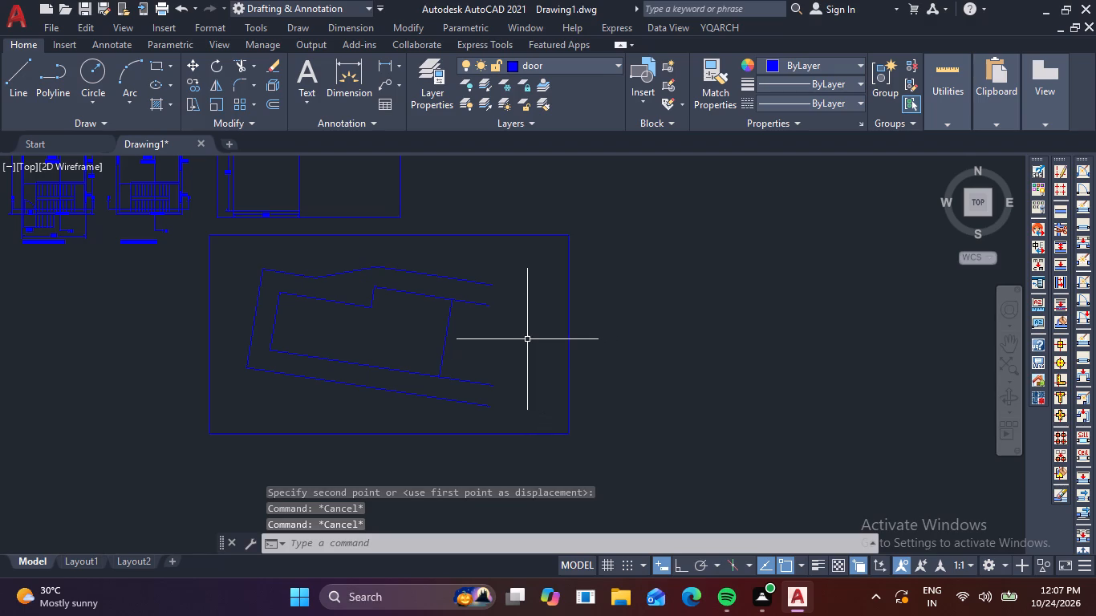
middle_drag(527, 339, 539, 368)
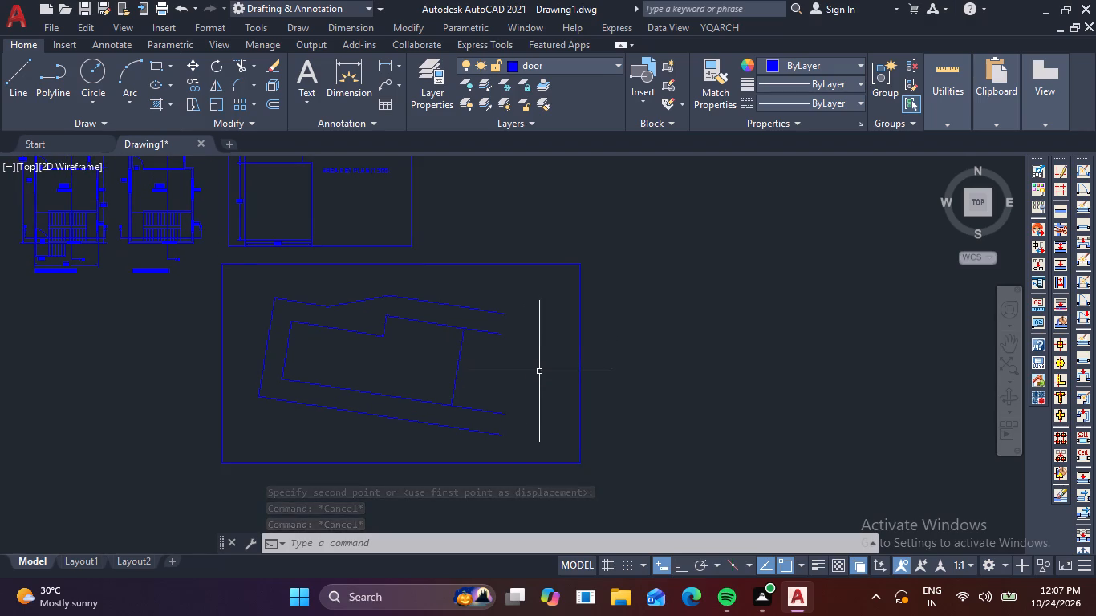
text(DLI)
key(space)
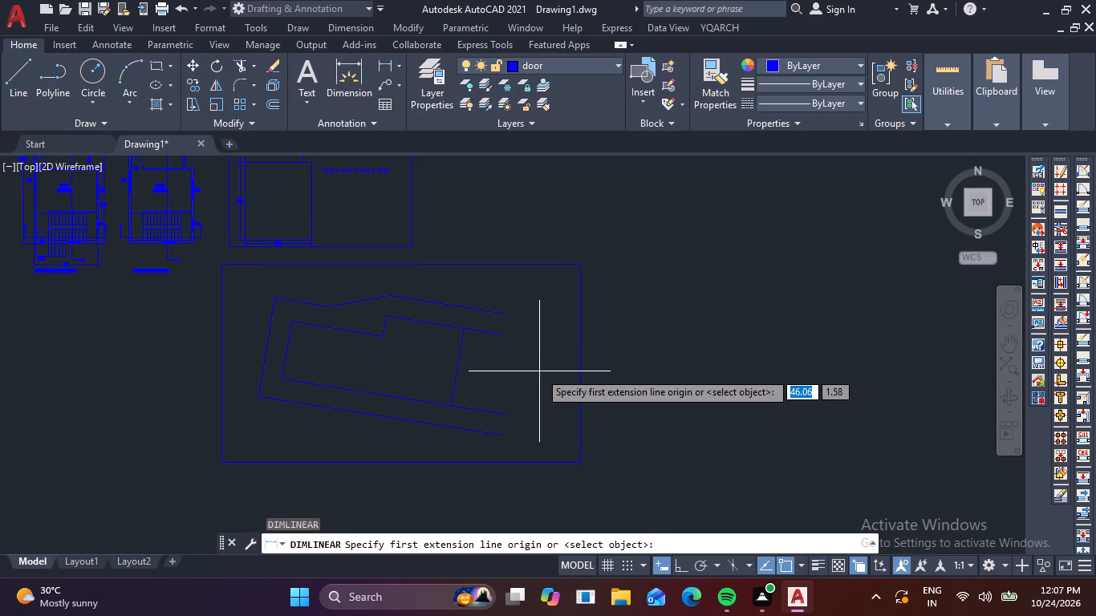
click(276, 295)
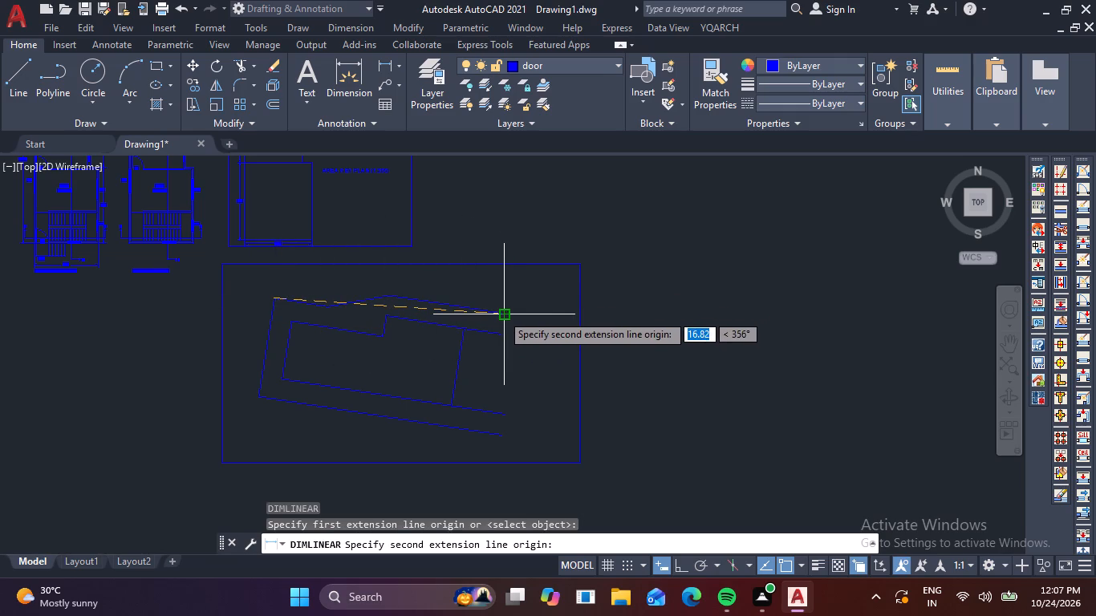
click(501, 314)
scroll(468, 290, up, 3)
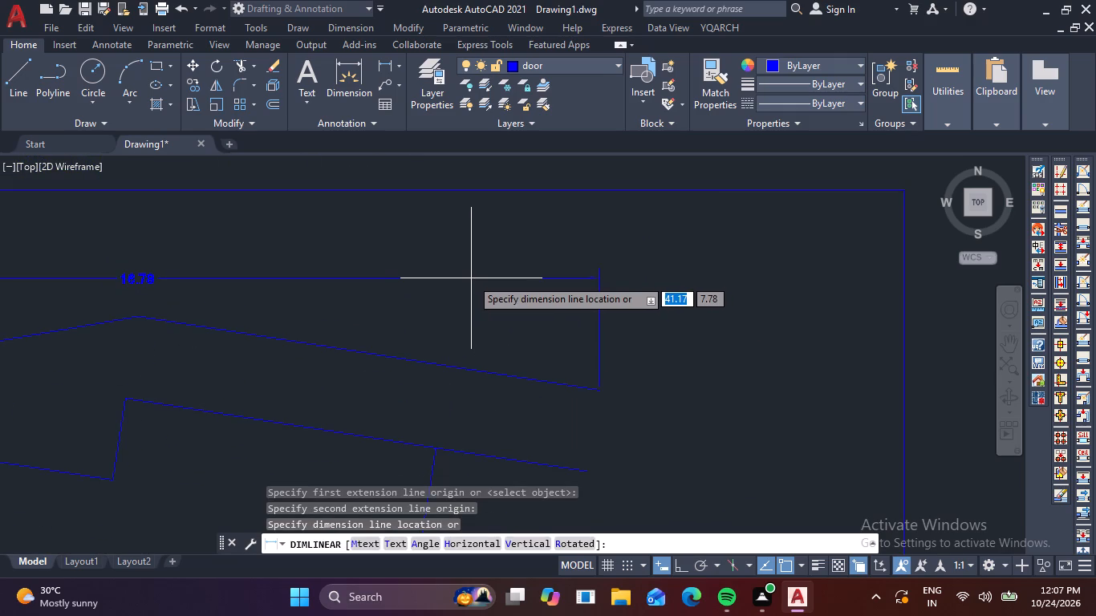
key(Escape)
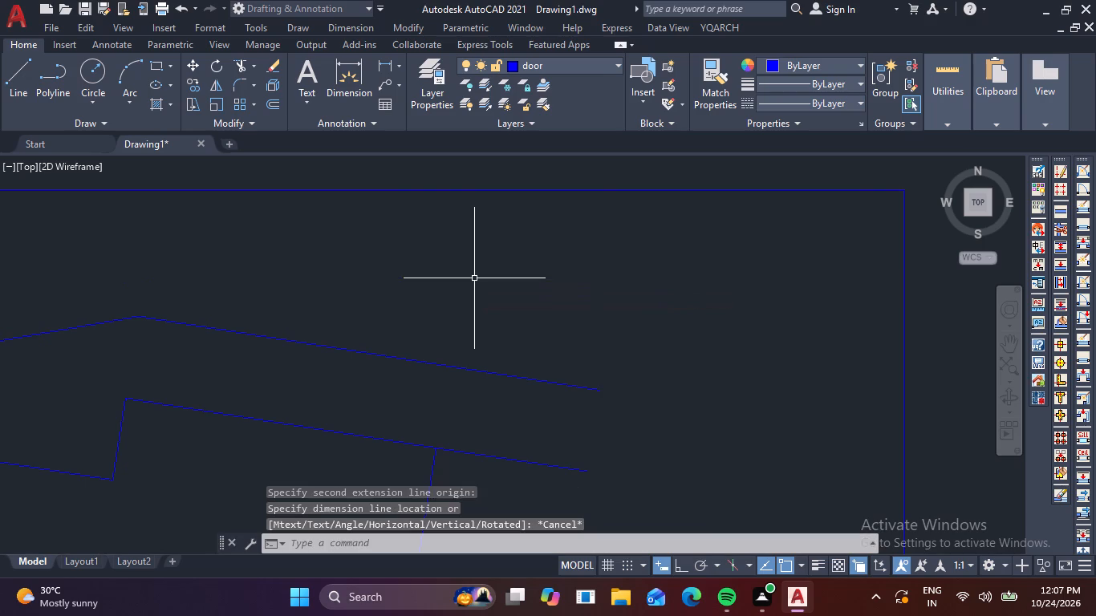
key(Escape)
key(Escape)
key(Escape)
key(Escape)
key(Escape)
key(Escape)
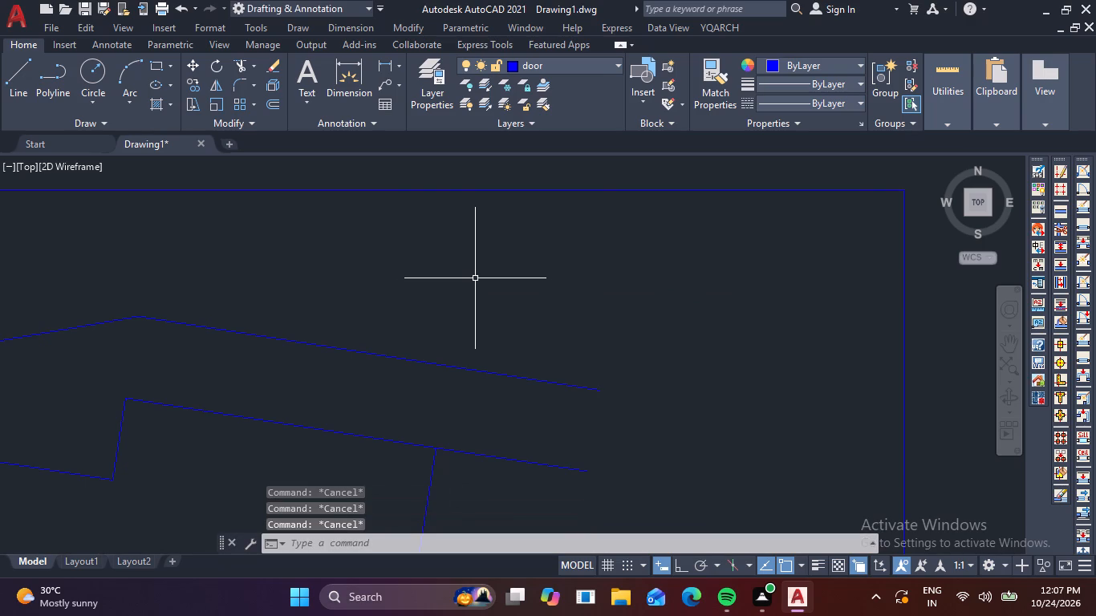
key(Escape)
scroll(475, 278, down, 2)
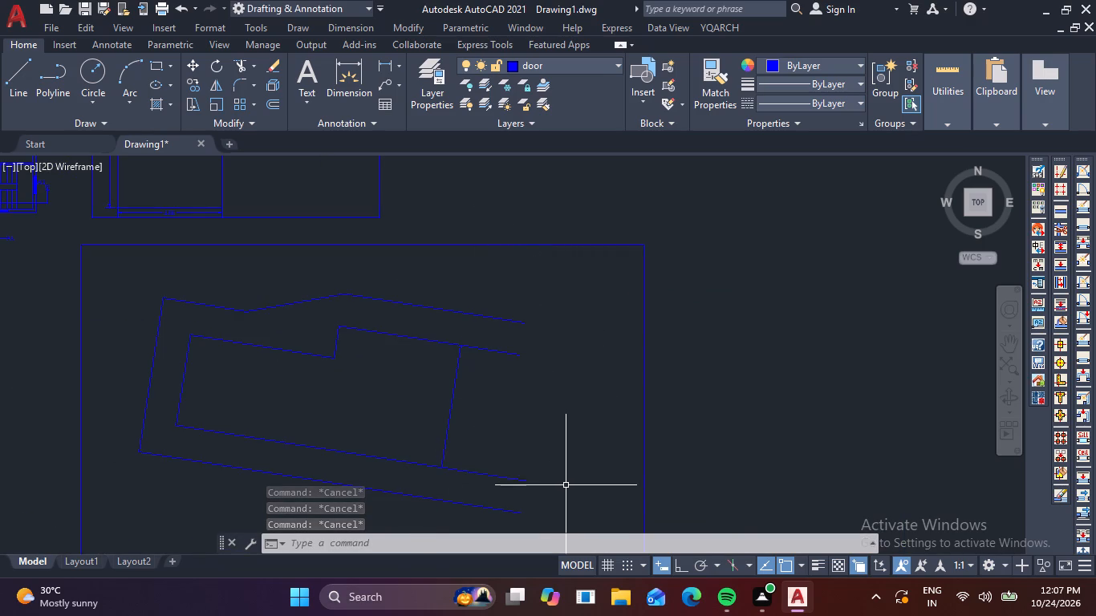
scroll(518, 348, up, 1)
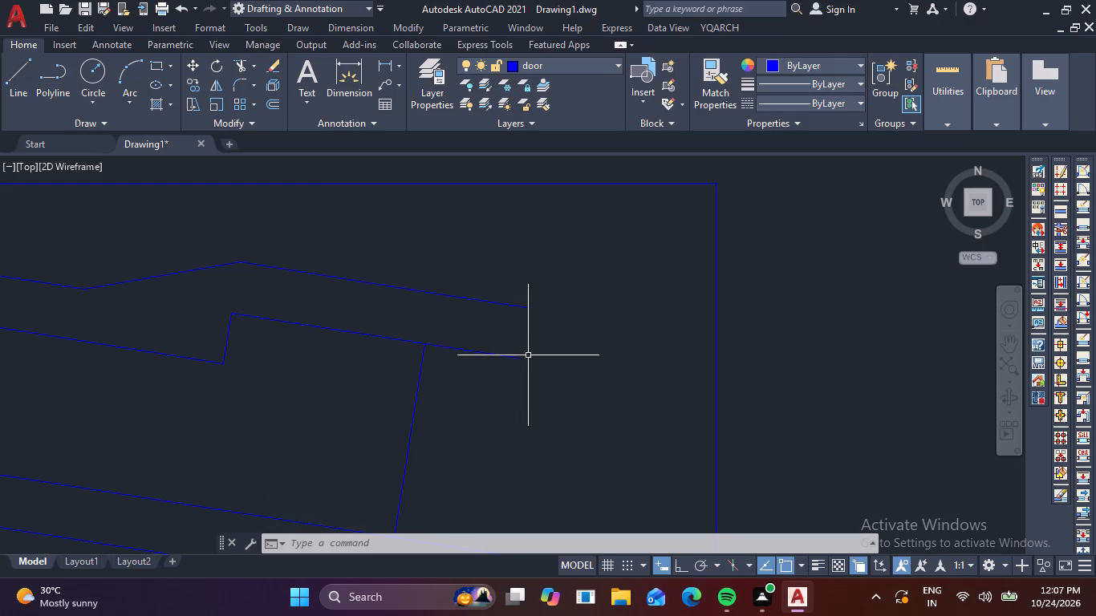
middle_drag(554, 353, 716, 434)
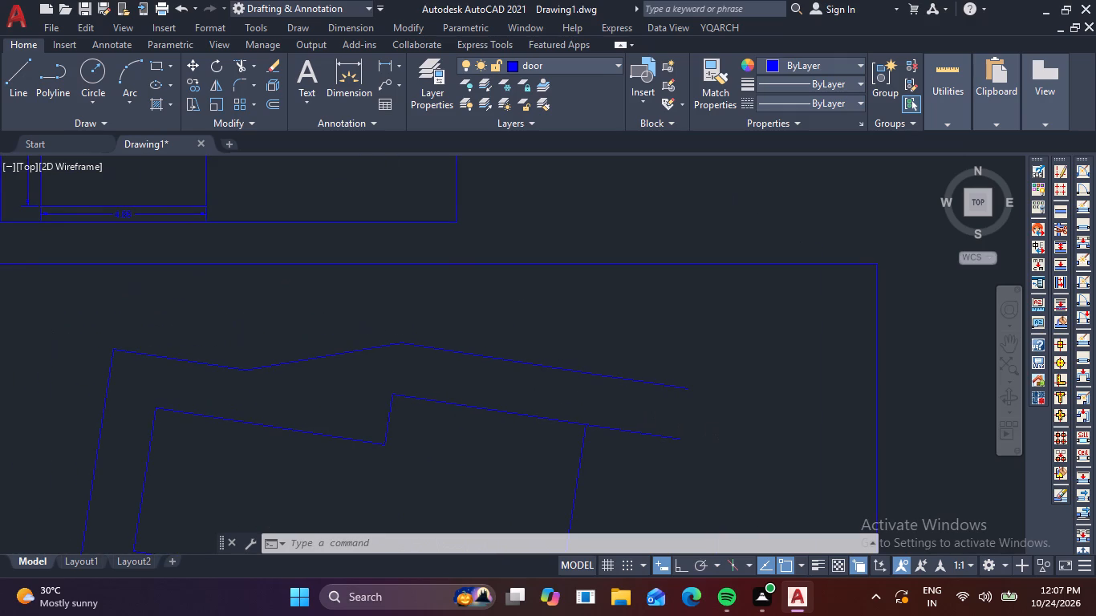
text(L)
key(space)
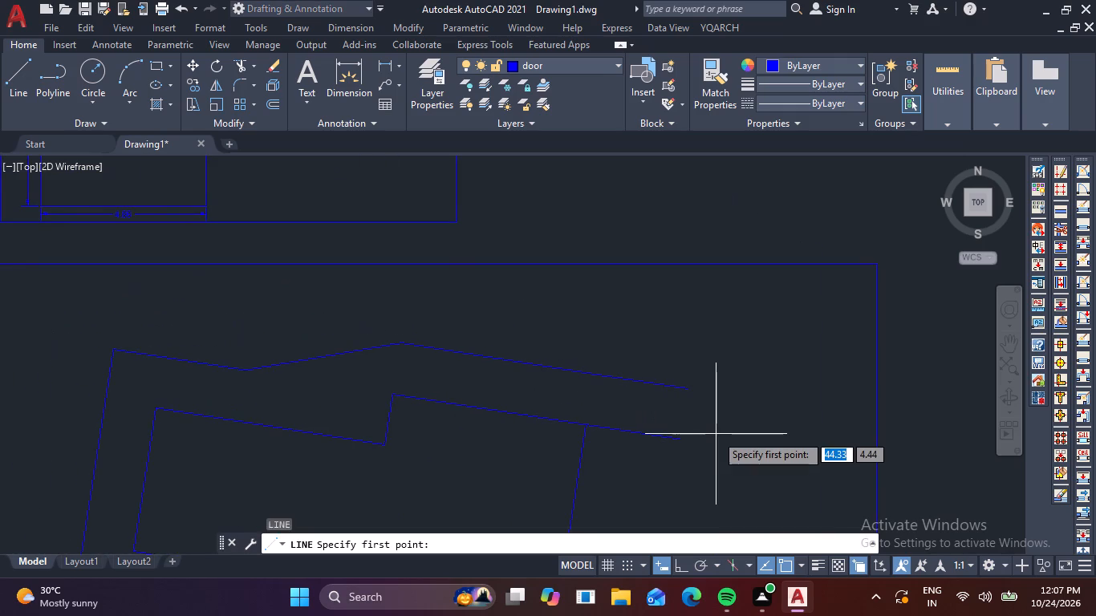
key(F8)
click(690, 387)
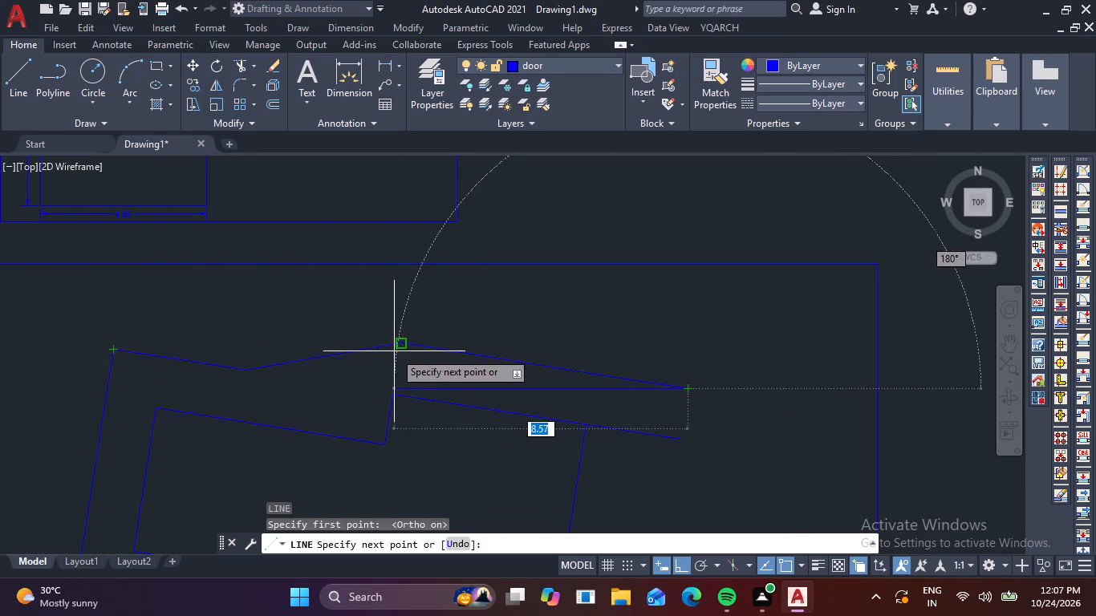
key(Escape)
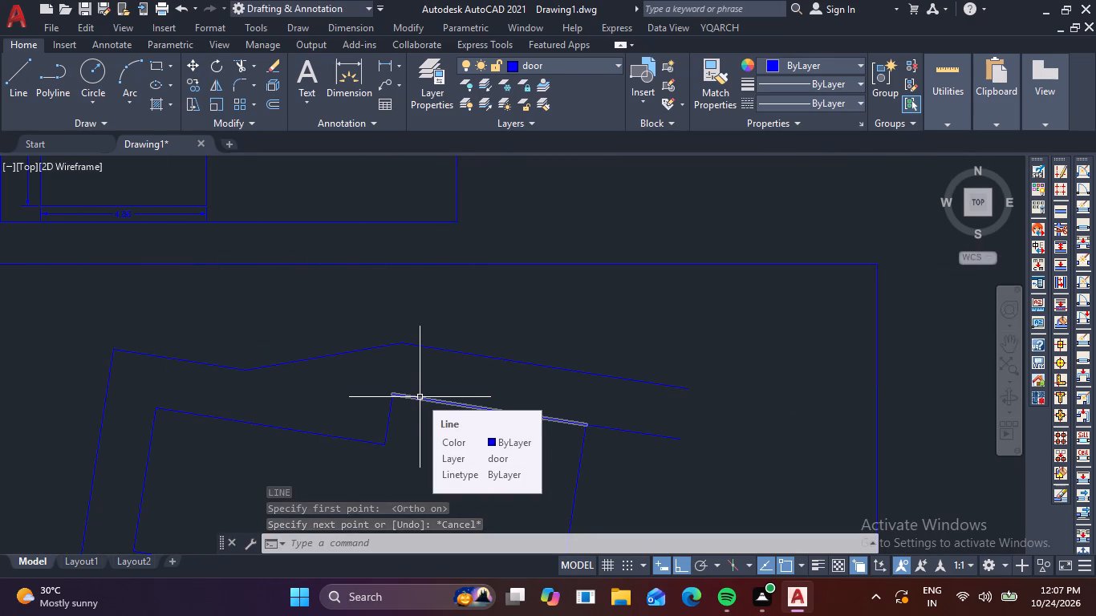
Add an aligned dimension from the outer outline's top-left corner to its upper open end, placing the dimension line above the outline.
scroll(420, 397, down, 1)
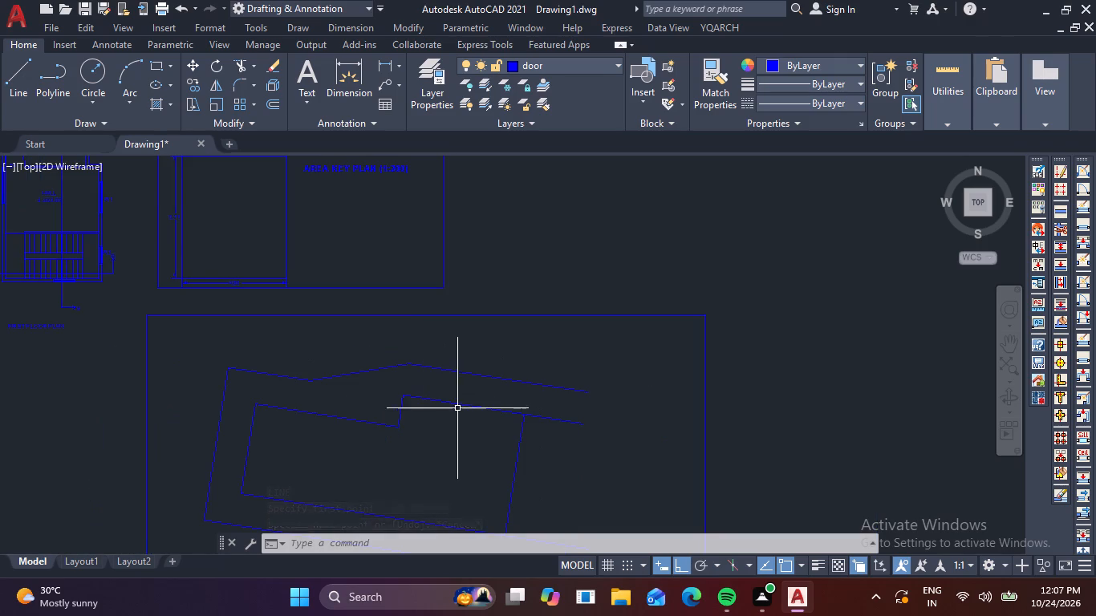
click(400, 66)
click(401, 120)
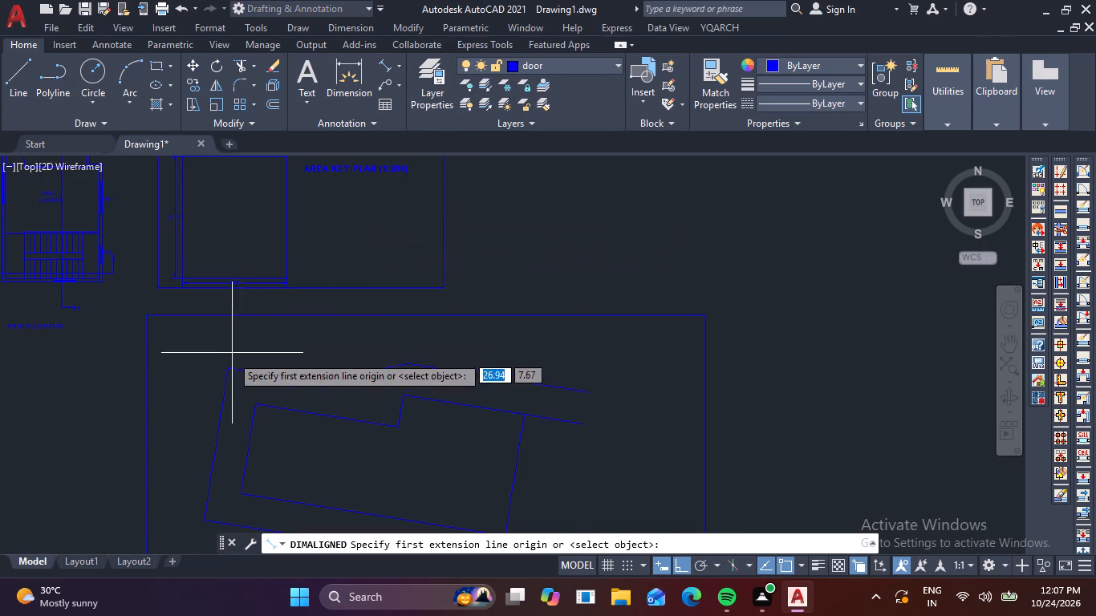
click(230, 371)
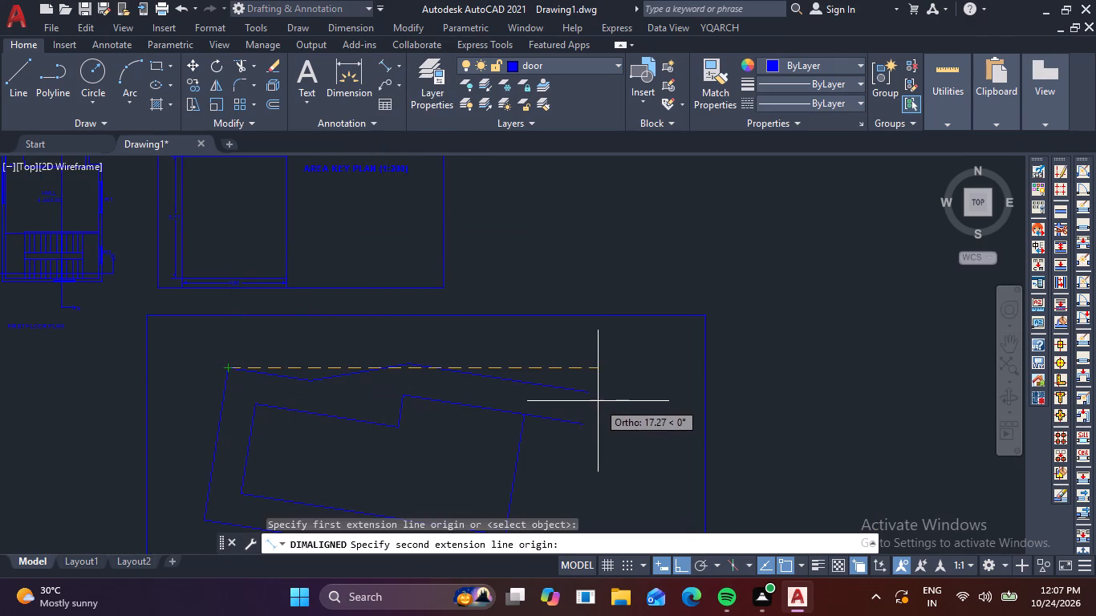
click(591, 395)
scroll(581, 355, up, 2)
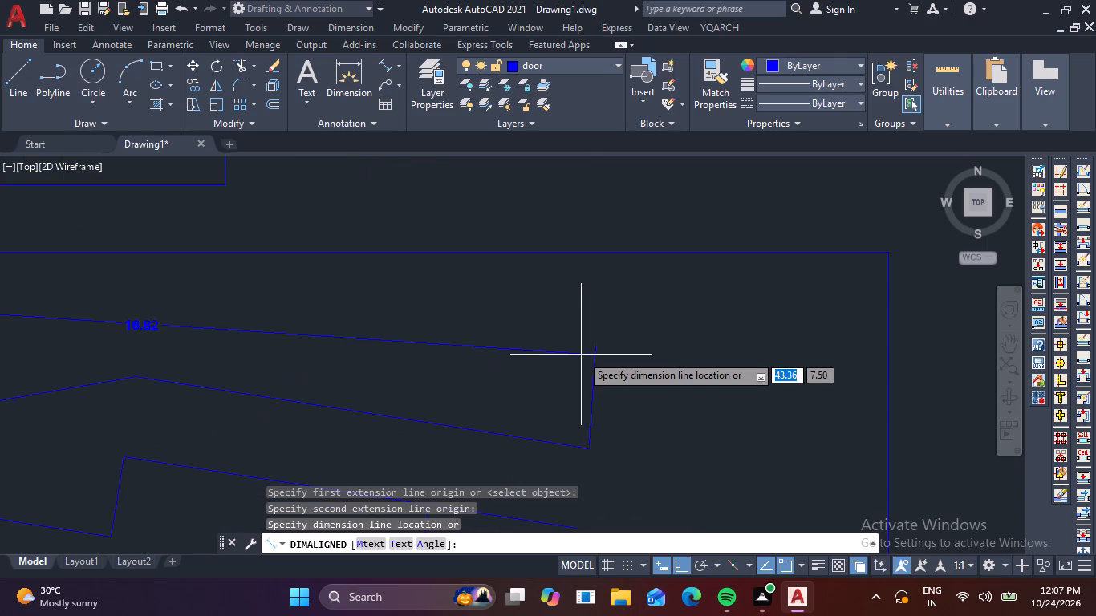
middle_drag(581, 355, 596, 355)
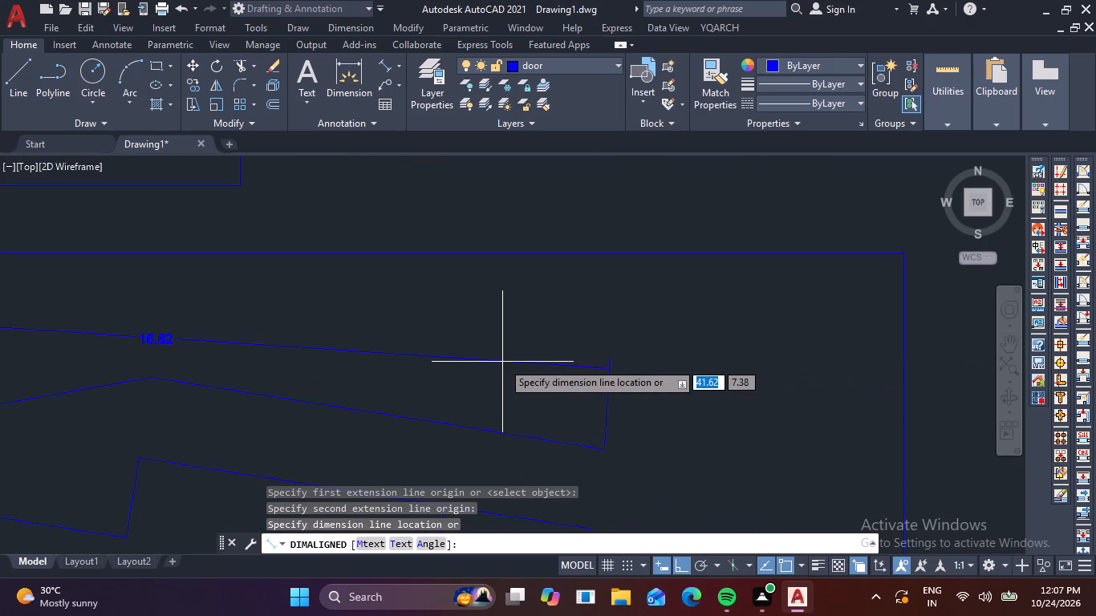
scroll(506, 367, up, 1)
middle_drag(506, 367, 629, 367)
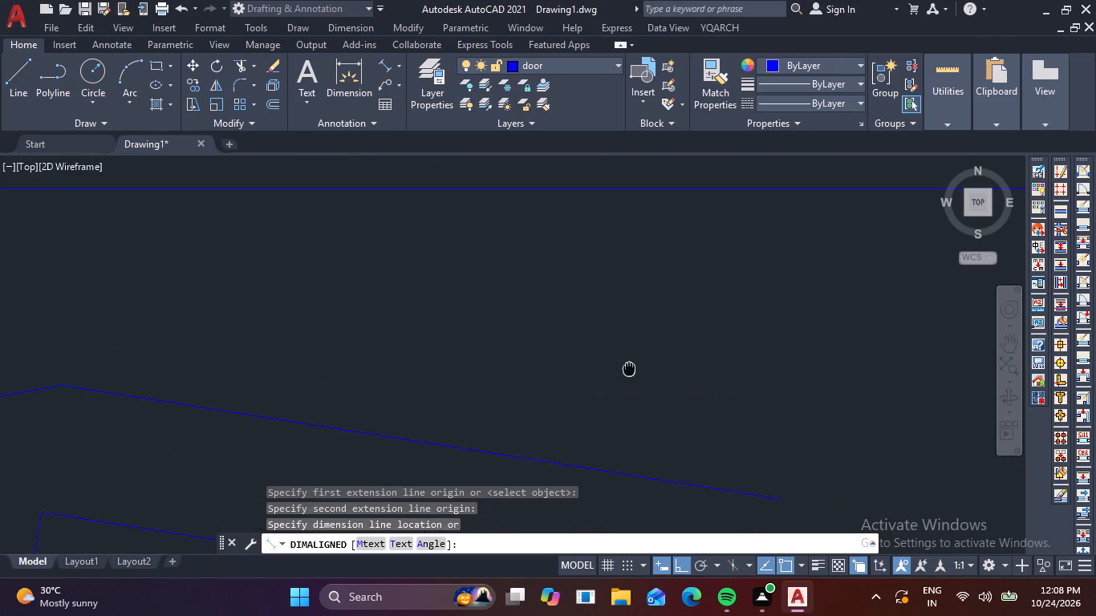
middle_drag(629, 367, 647, 363)
click(620, 360)
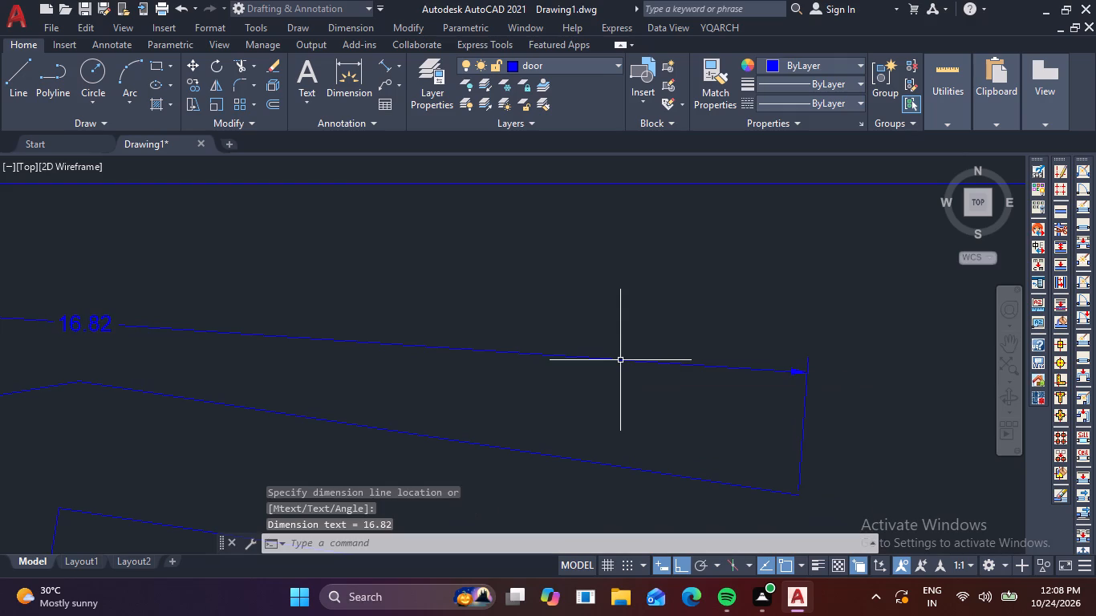
key(Escape)
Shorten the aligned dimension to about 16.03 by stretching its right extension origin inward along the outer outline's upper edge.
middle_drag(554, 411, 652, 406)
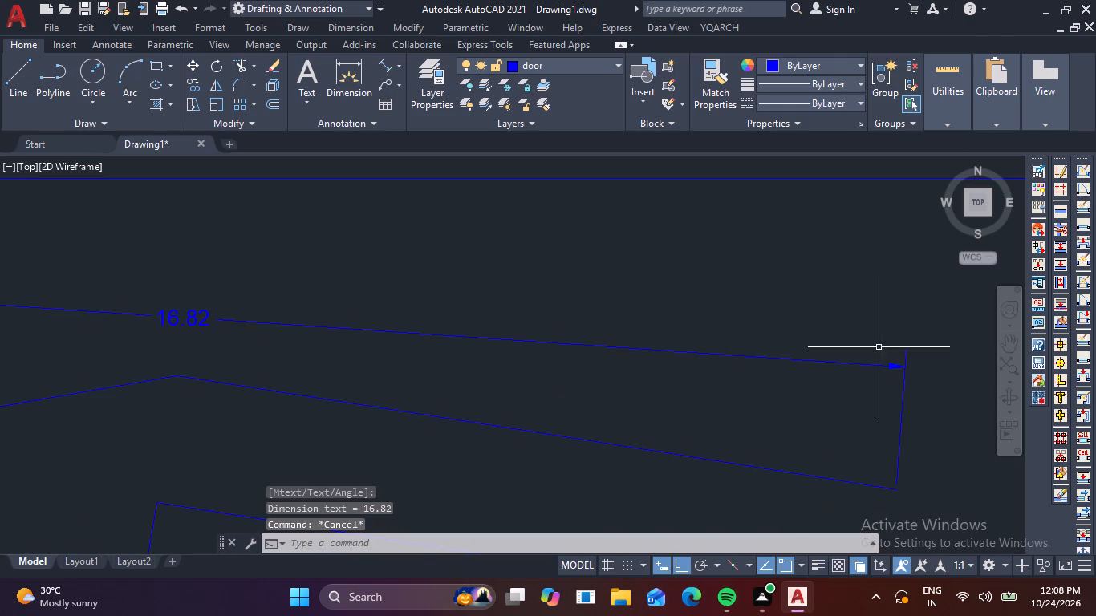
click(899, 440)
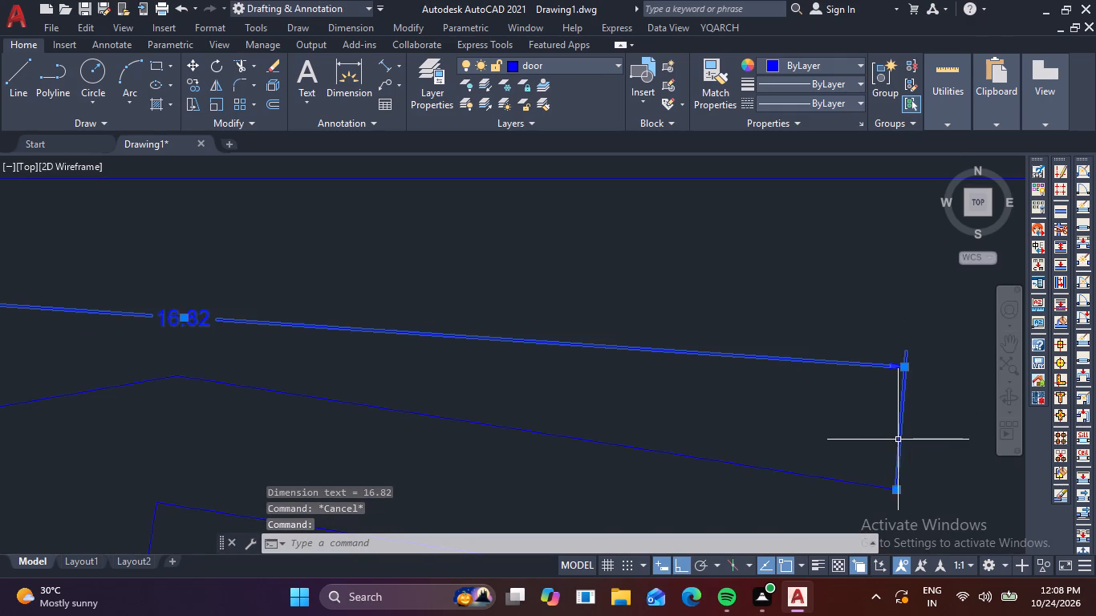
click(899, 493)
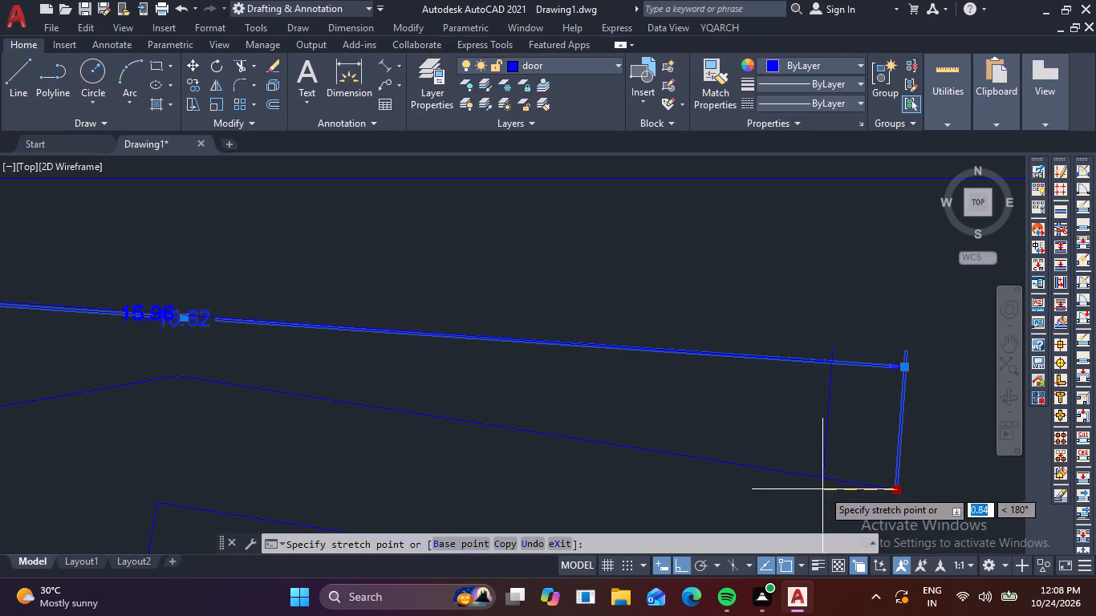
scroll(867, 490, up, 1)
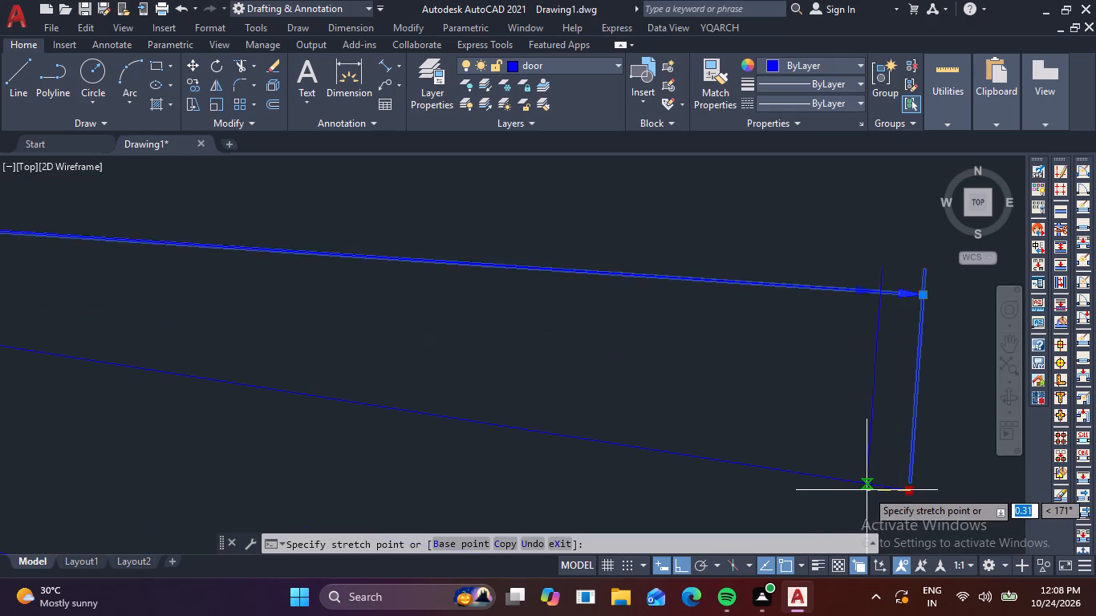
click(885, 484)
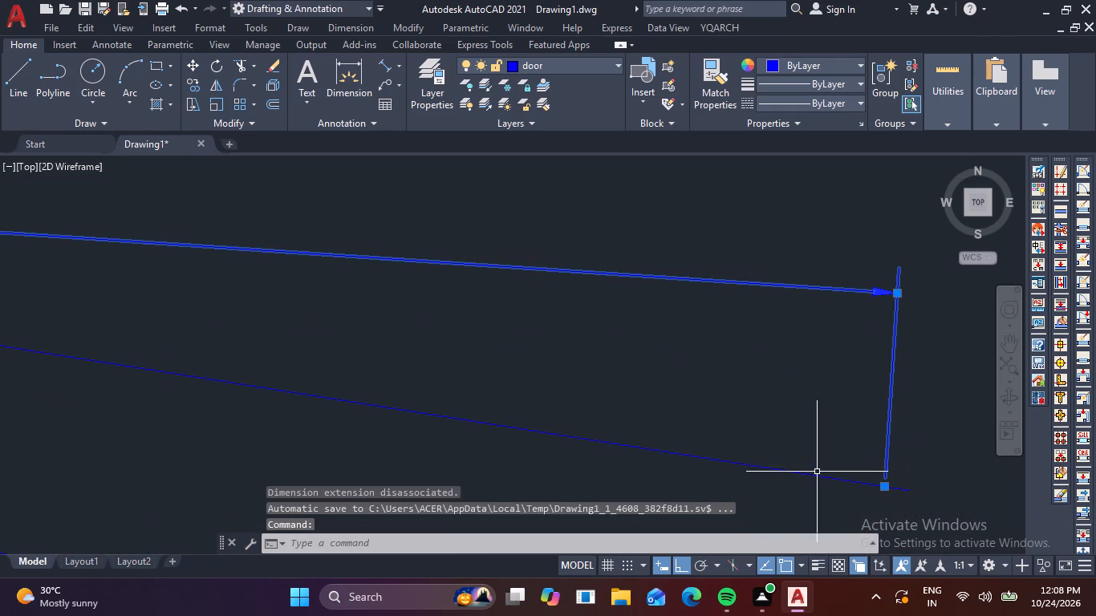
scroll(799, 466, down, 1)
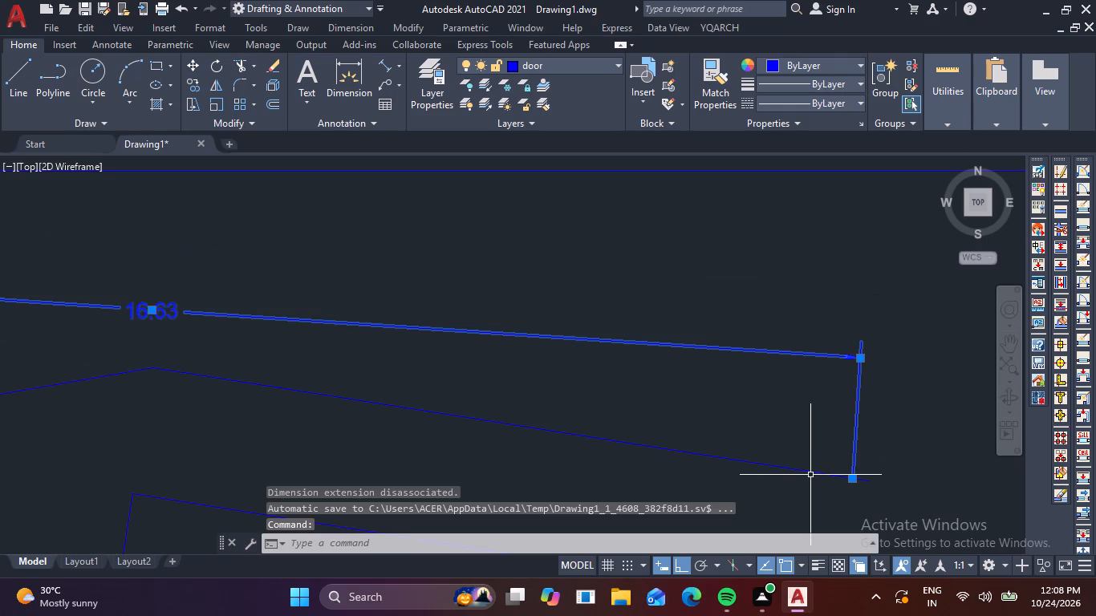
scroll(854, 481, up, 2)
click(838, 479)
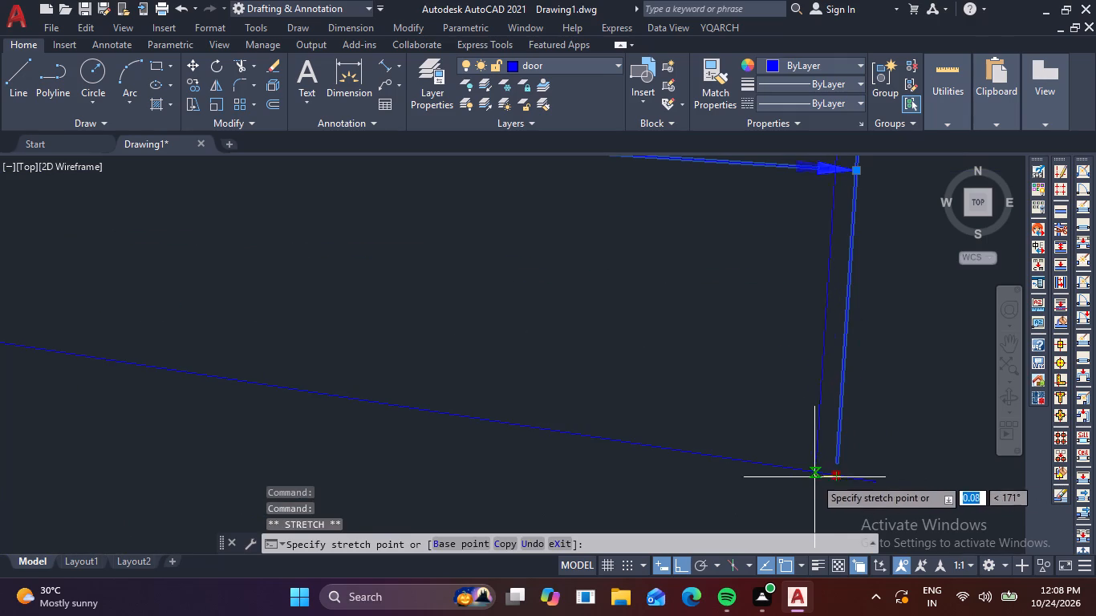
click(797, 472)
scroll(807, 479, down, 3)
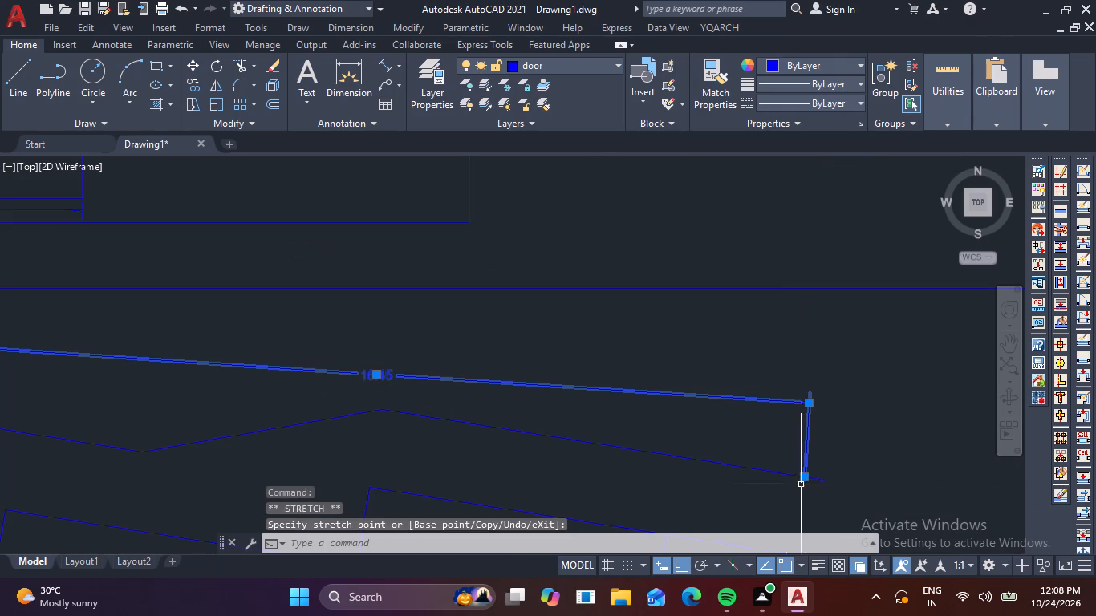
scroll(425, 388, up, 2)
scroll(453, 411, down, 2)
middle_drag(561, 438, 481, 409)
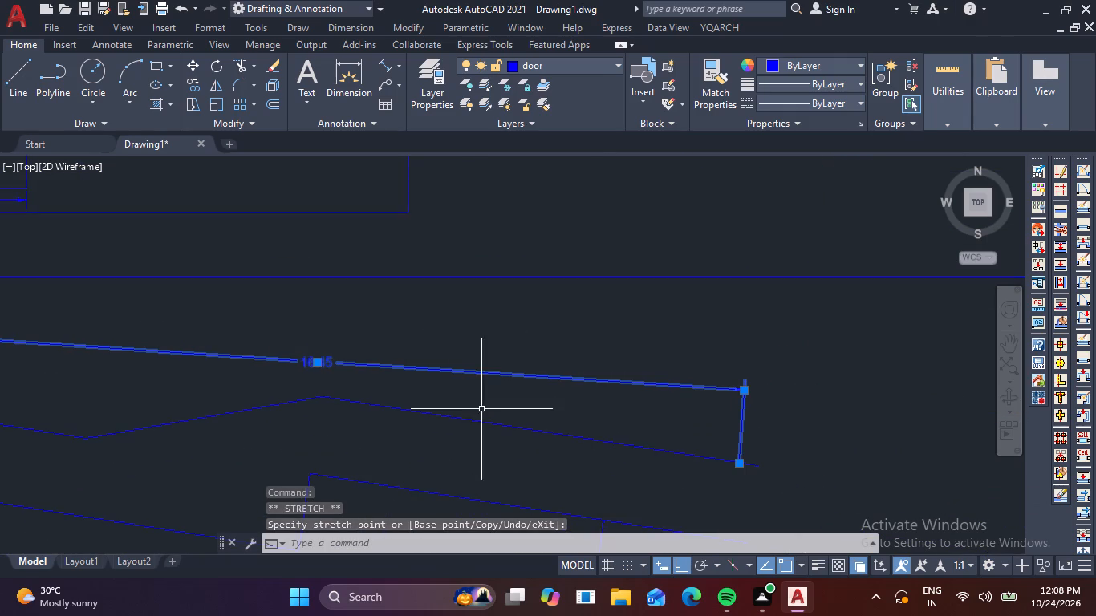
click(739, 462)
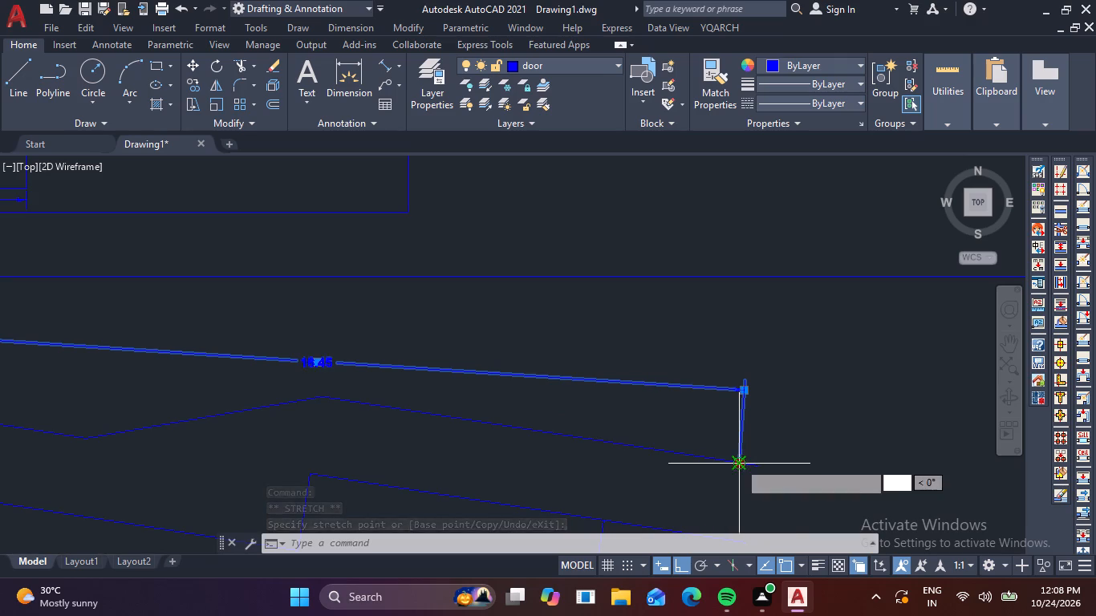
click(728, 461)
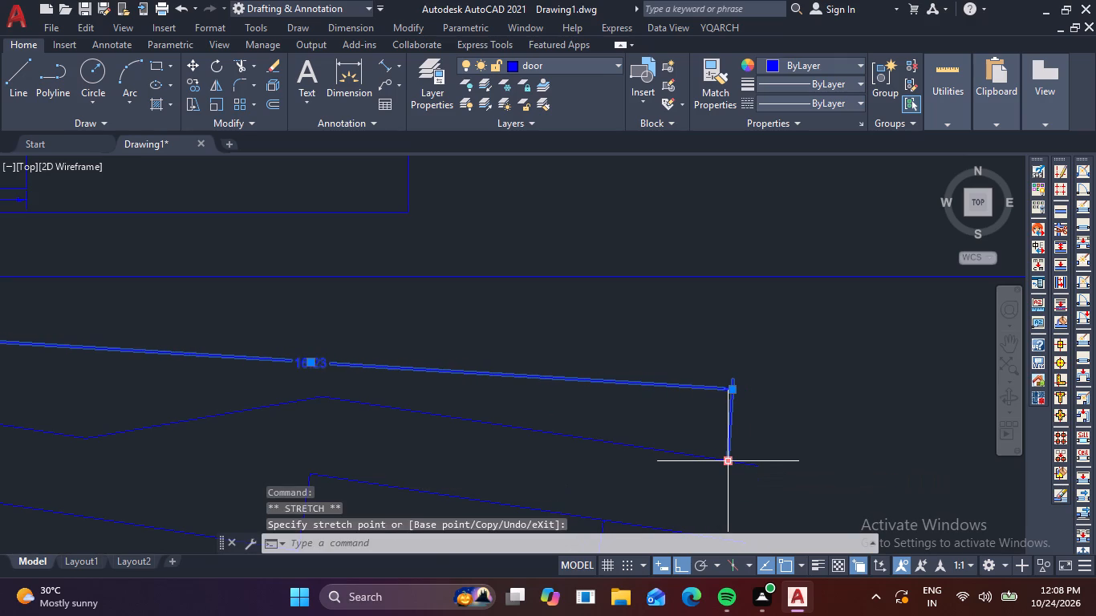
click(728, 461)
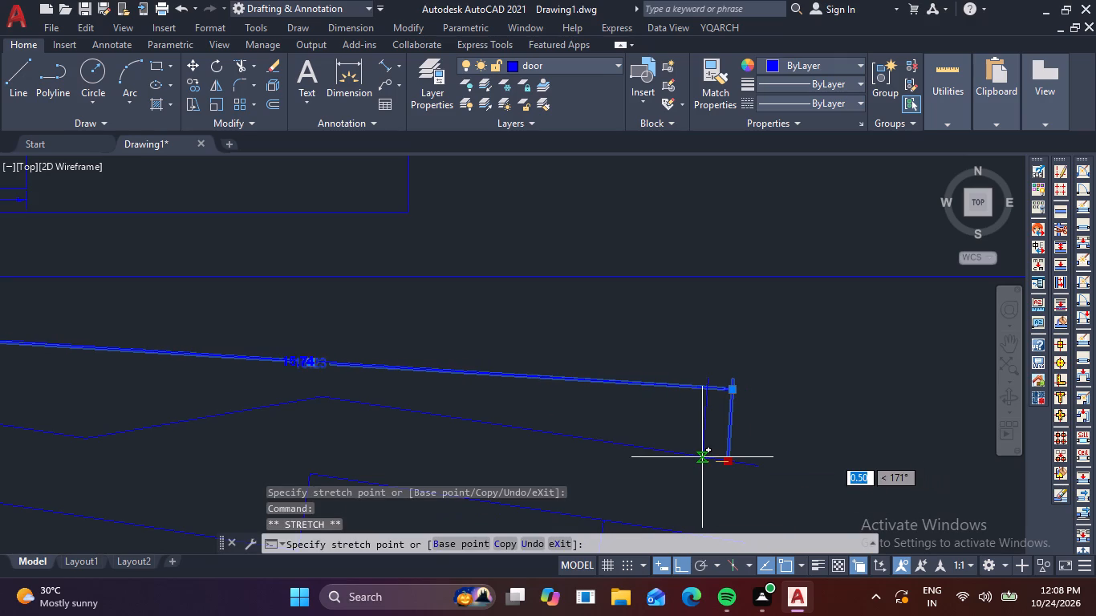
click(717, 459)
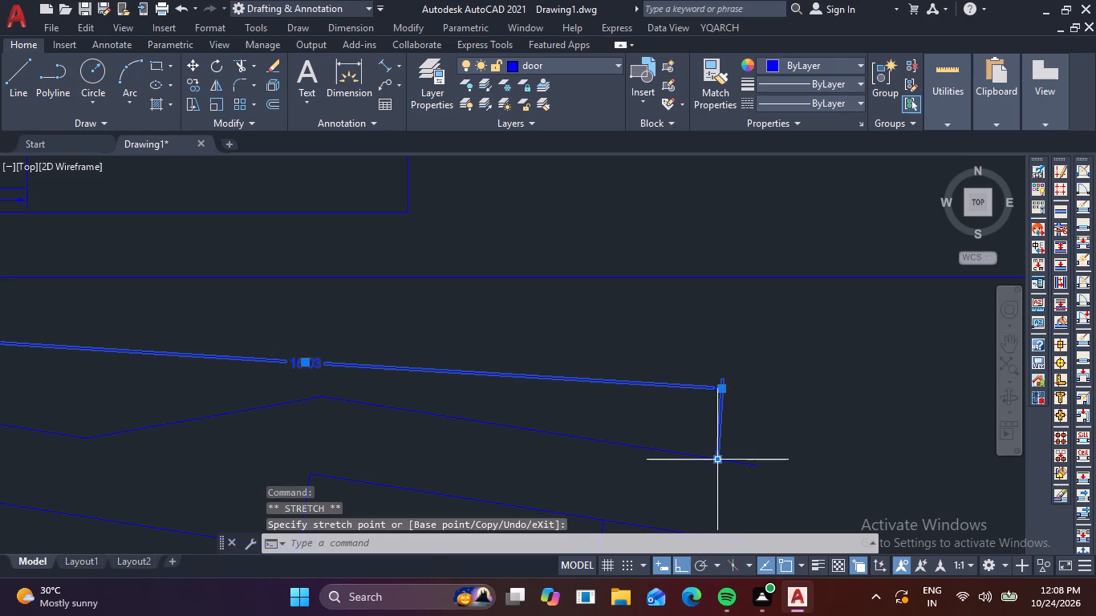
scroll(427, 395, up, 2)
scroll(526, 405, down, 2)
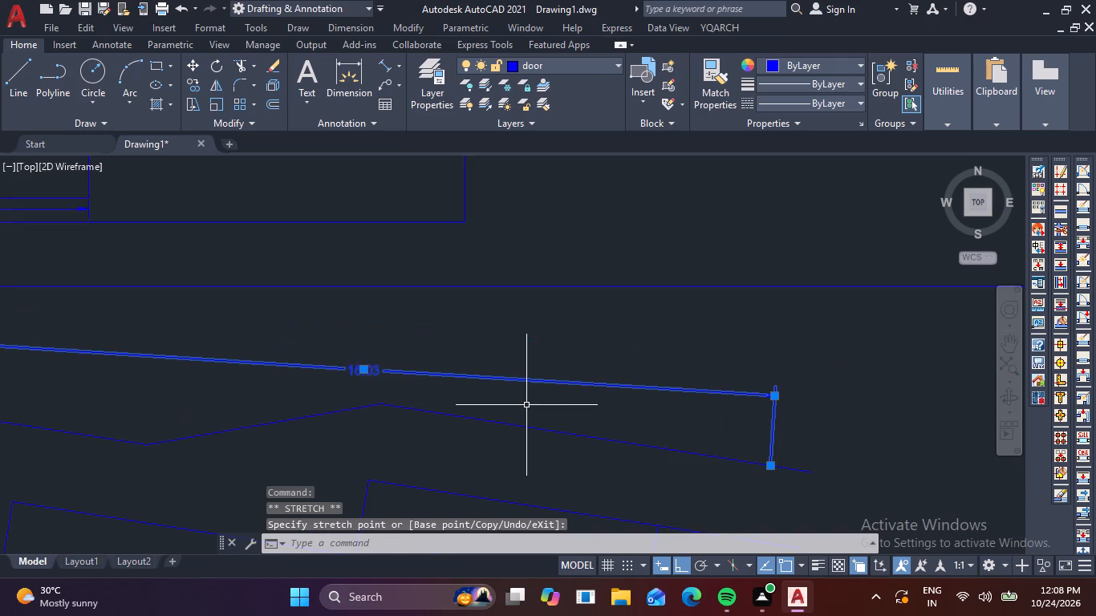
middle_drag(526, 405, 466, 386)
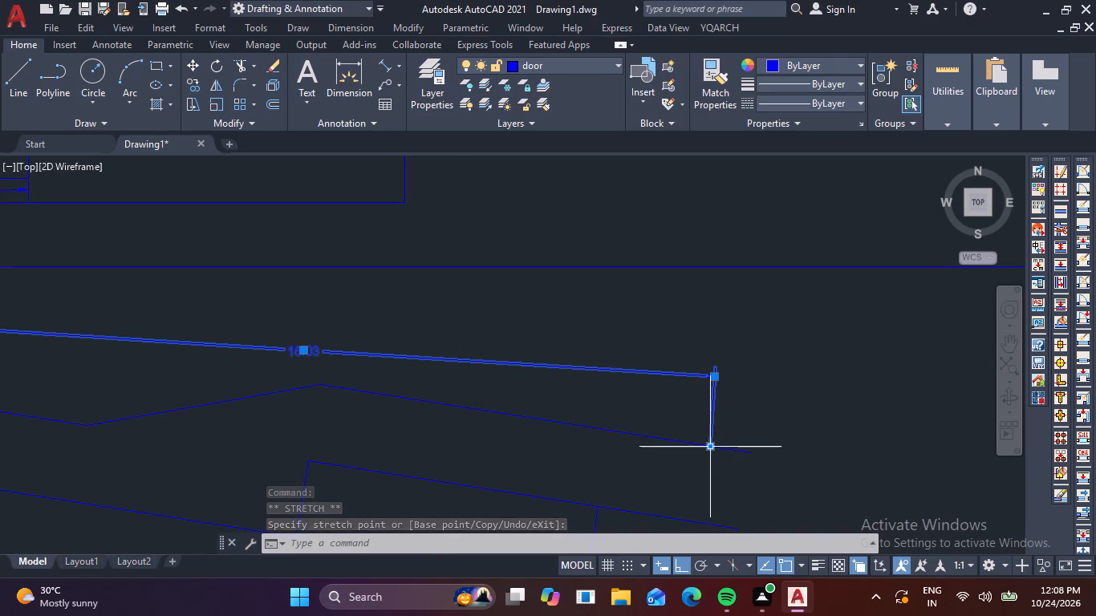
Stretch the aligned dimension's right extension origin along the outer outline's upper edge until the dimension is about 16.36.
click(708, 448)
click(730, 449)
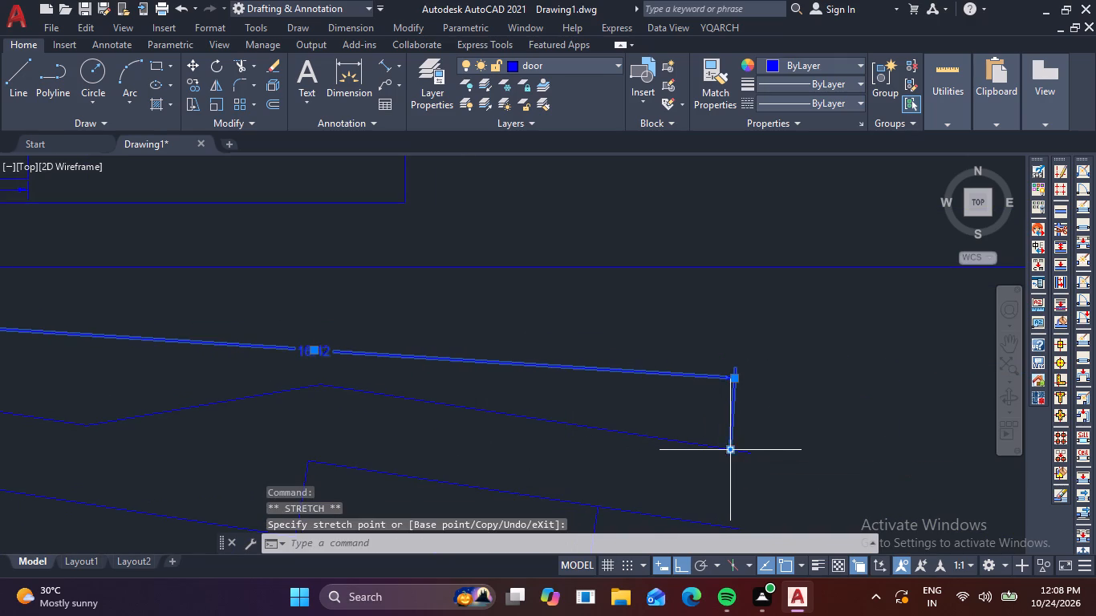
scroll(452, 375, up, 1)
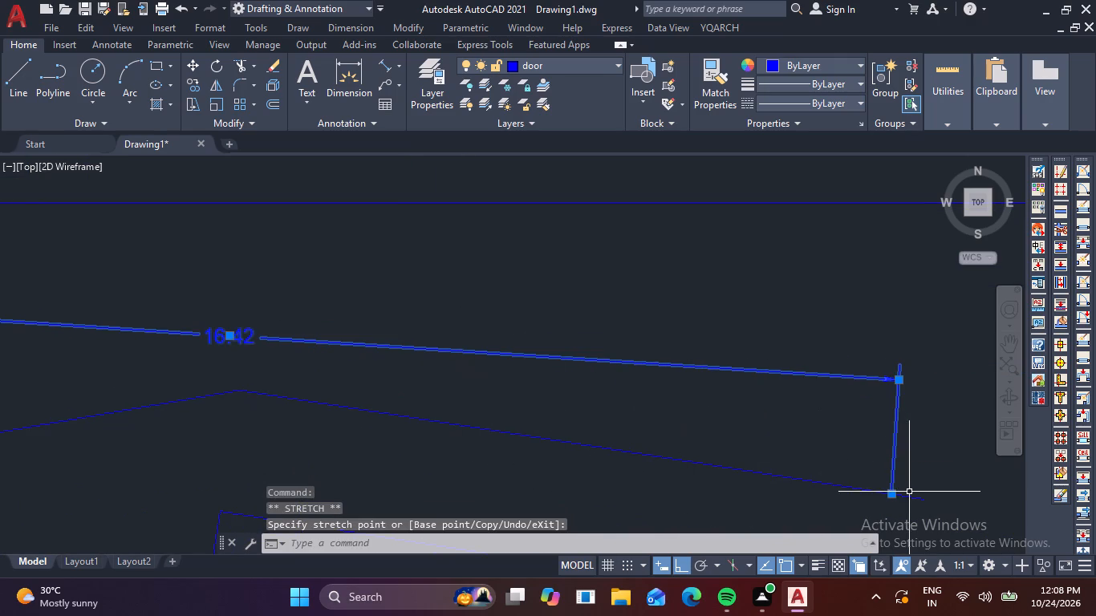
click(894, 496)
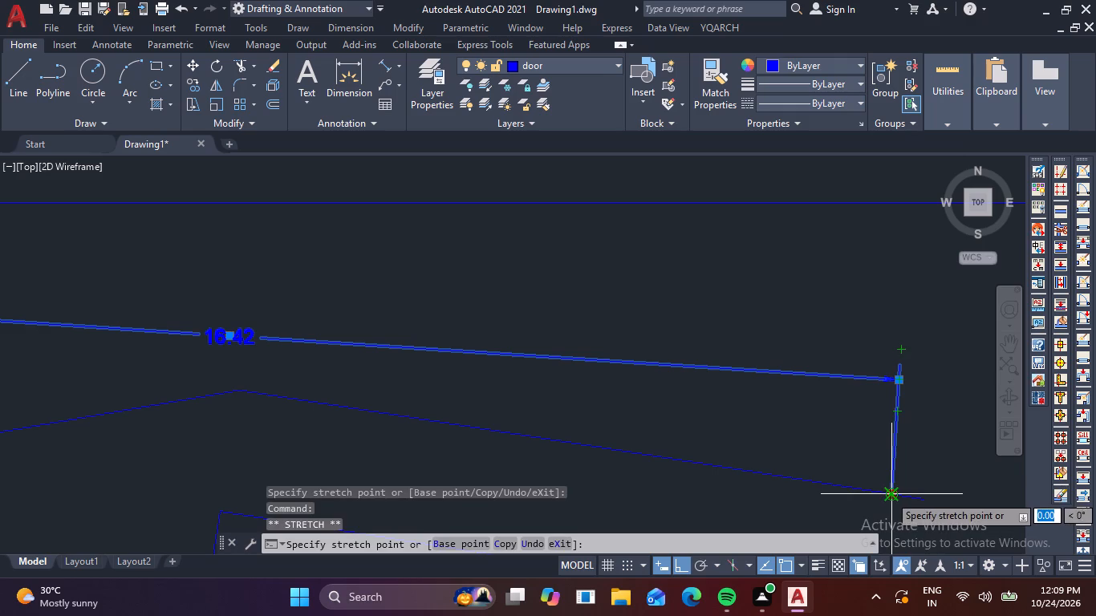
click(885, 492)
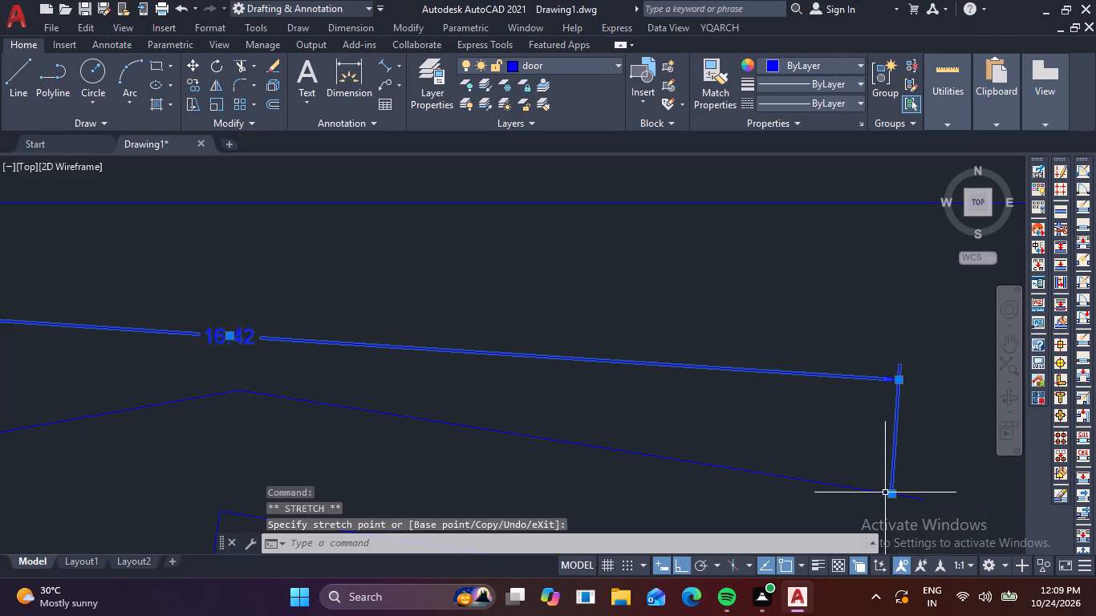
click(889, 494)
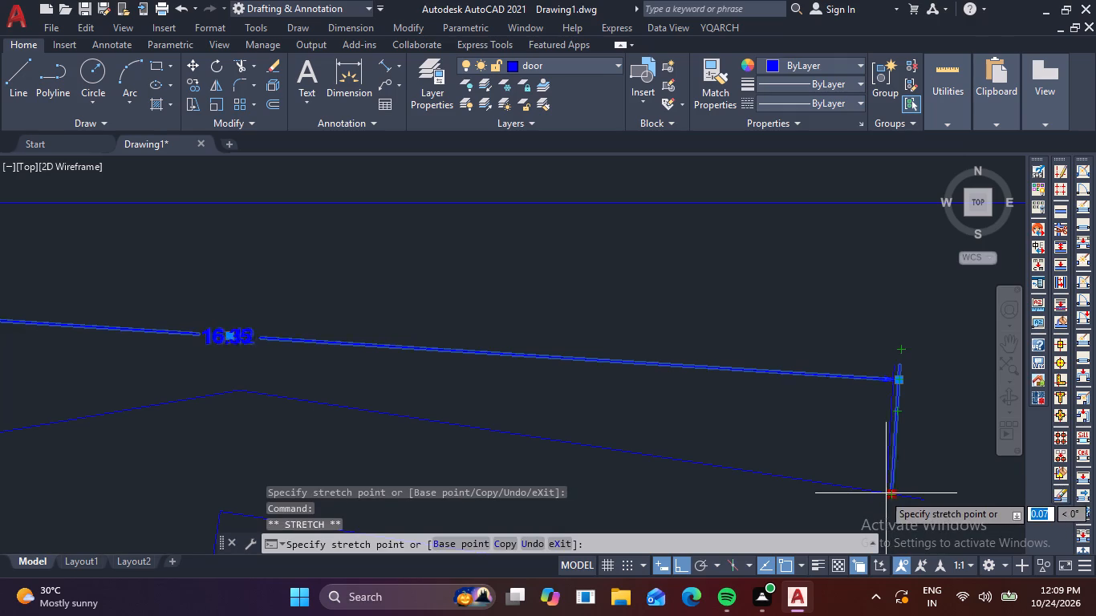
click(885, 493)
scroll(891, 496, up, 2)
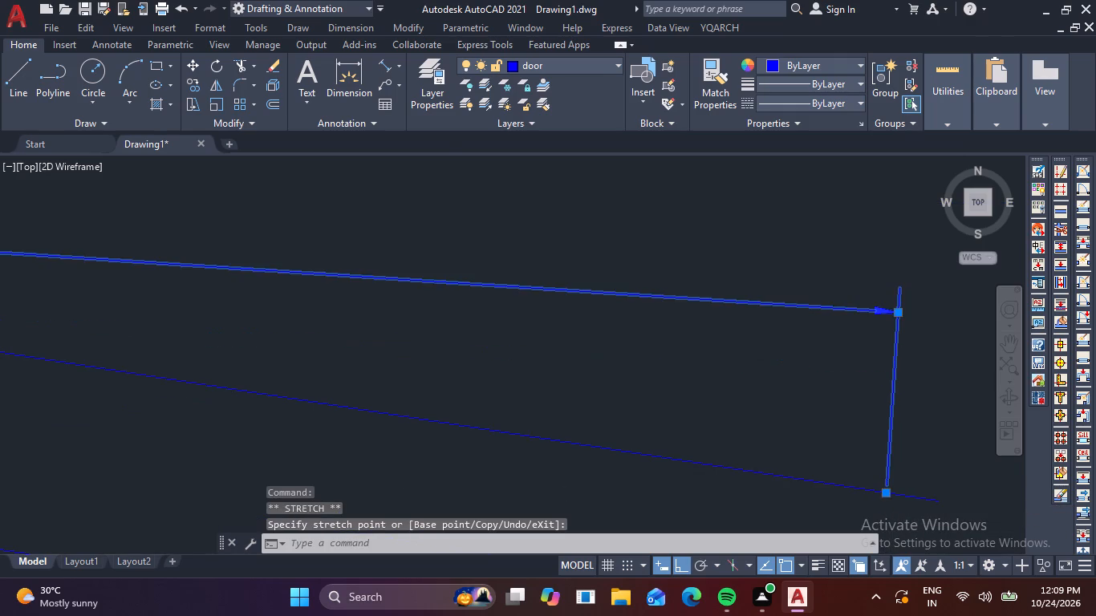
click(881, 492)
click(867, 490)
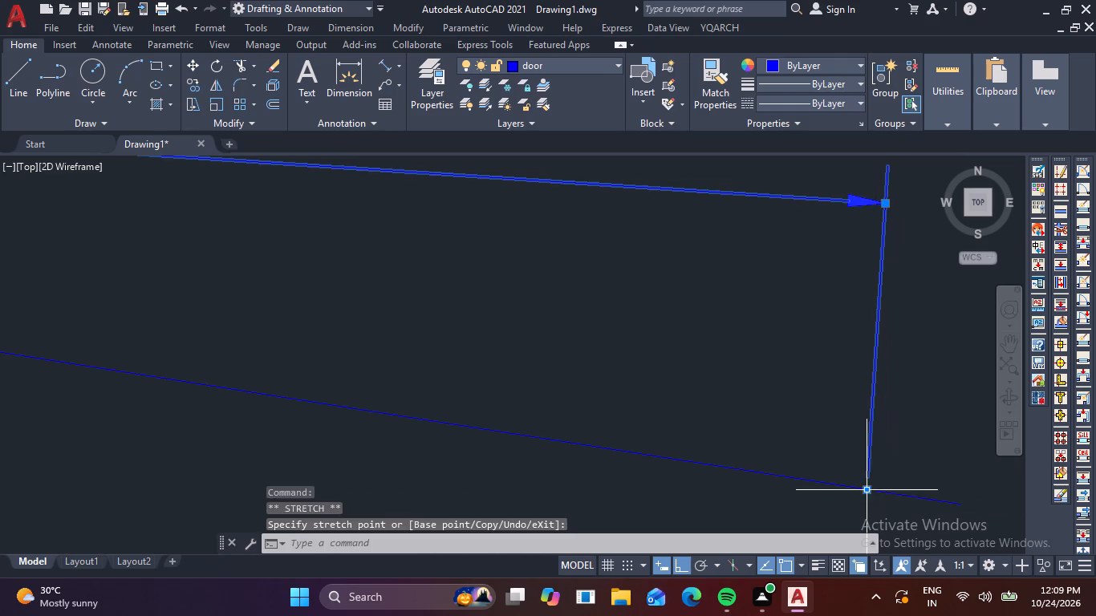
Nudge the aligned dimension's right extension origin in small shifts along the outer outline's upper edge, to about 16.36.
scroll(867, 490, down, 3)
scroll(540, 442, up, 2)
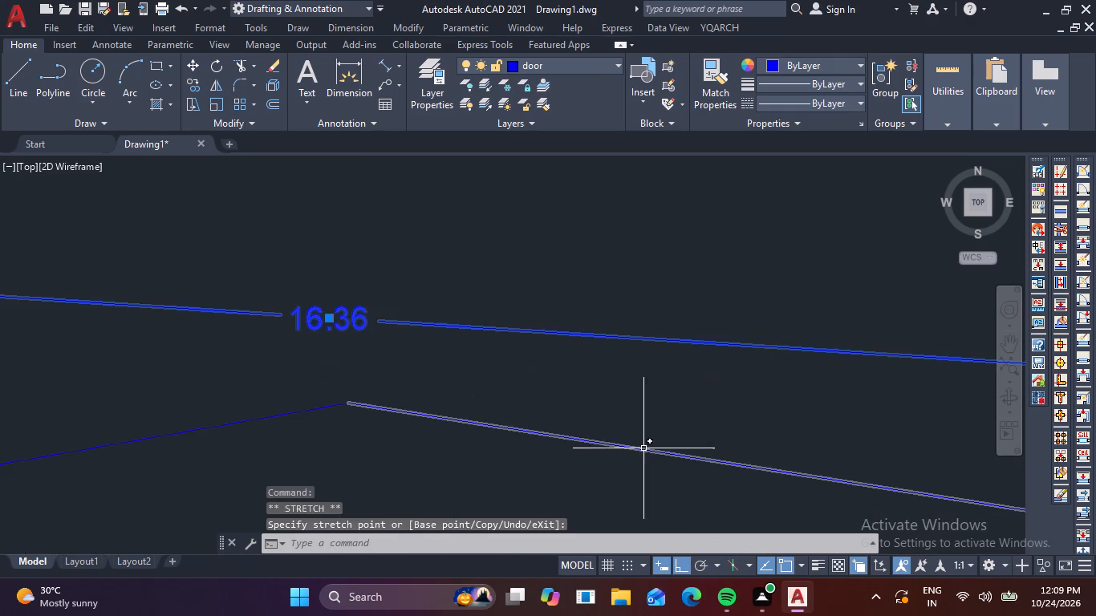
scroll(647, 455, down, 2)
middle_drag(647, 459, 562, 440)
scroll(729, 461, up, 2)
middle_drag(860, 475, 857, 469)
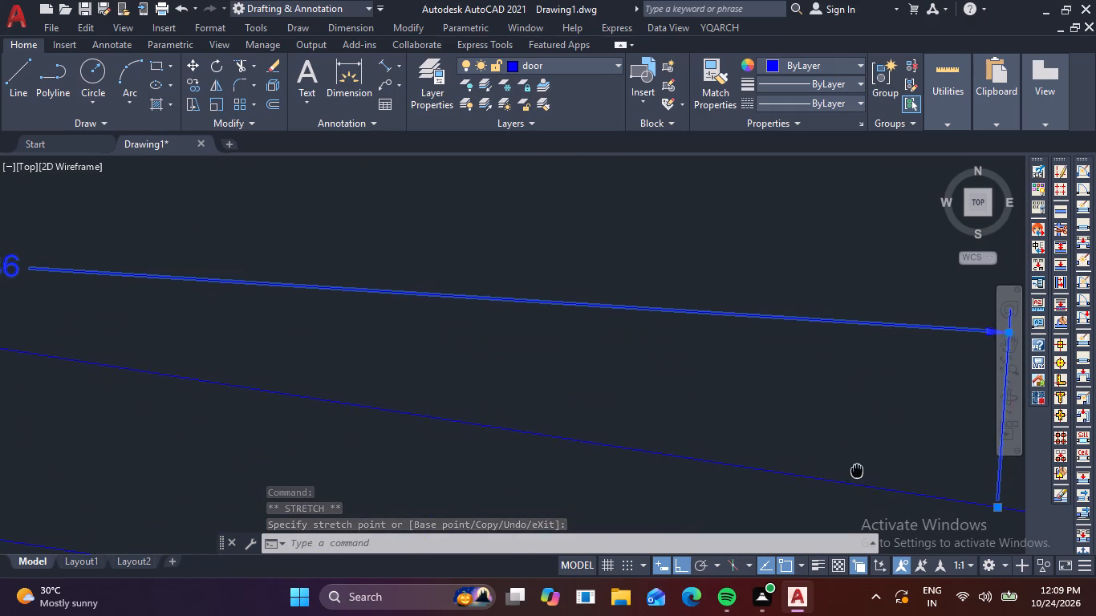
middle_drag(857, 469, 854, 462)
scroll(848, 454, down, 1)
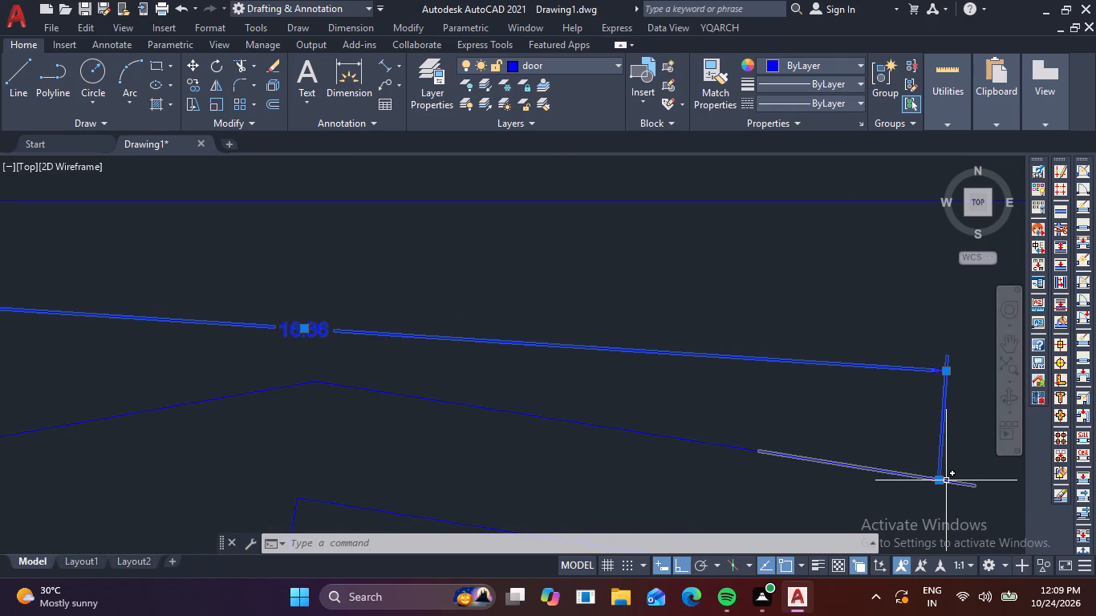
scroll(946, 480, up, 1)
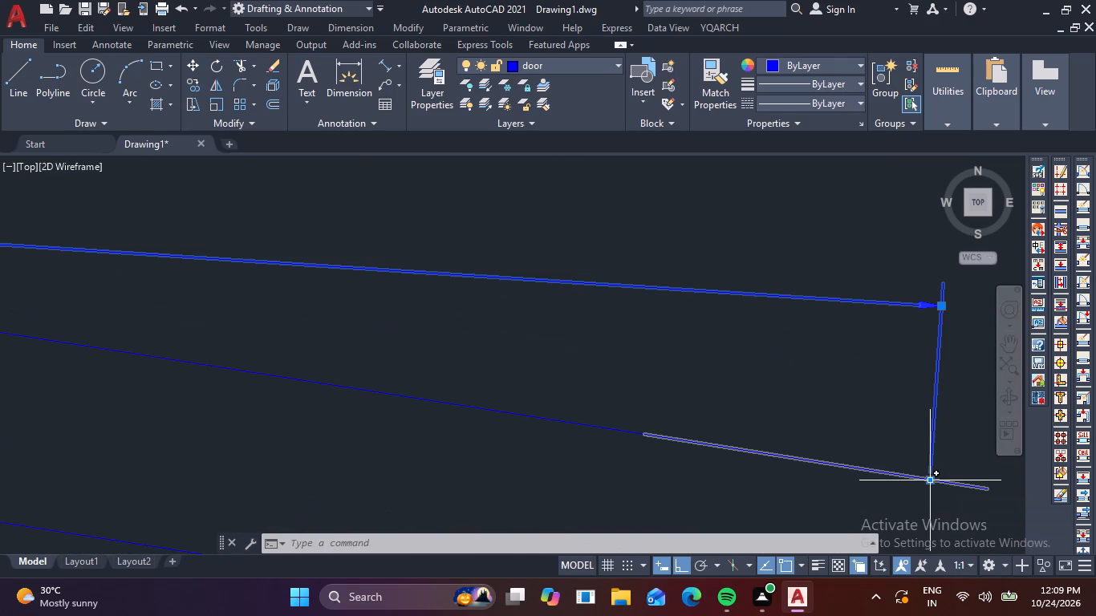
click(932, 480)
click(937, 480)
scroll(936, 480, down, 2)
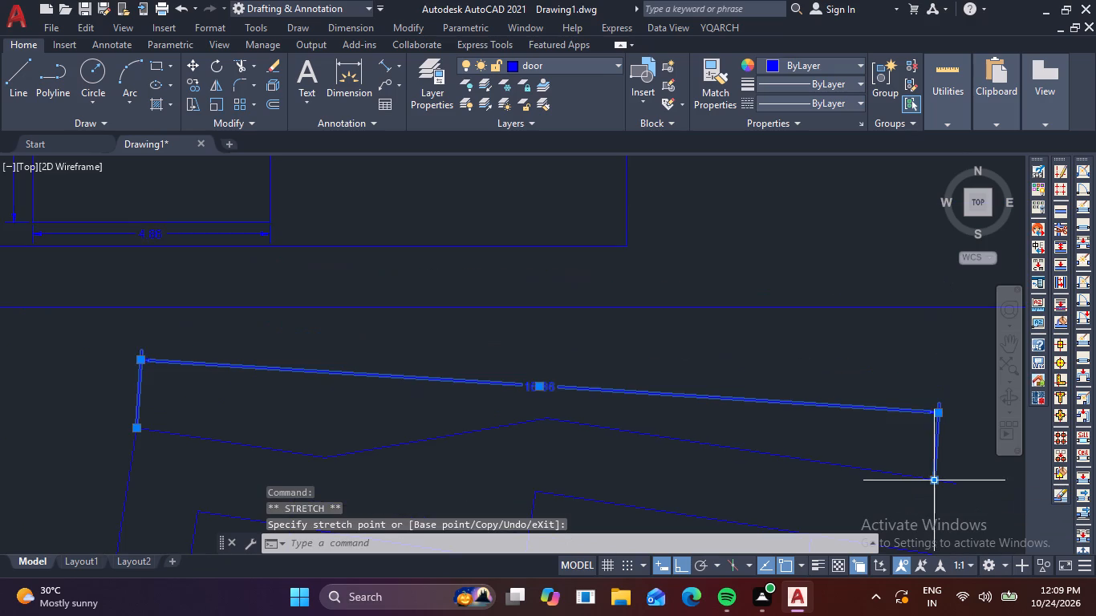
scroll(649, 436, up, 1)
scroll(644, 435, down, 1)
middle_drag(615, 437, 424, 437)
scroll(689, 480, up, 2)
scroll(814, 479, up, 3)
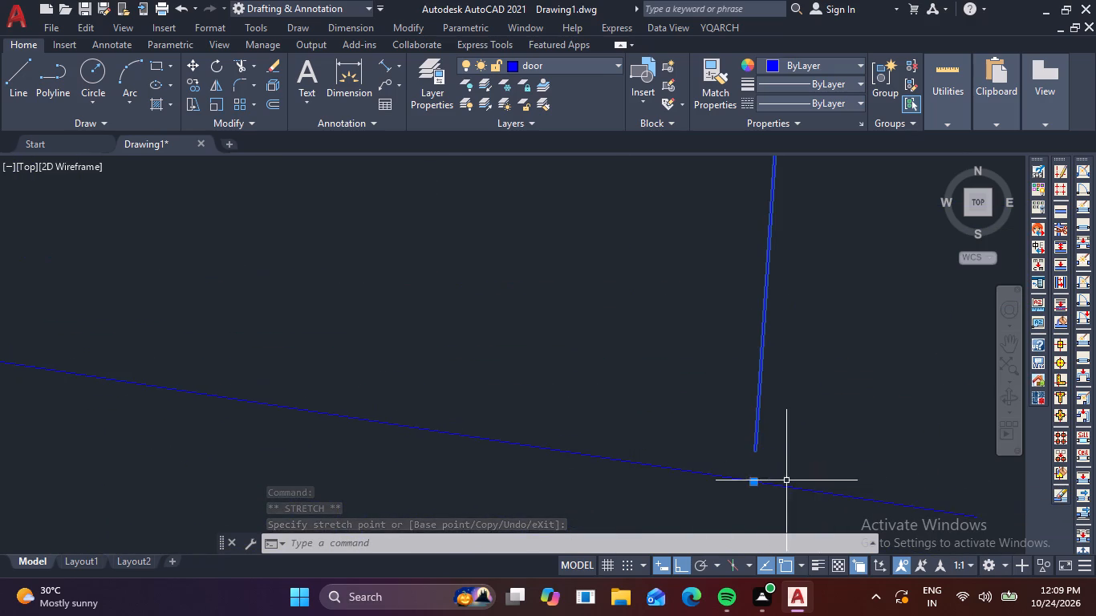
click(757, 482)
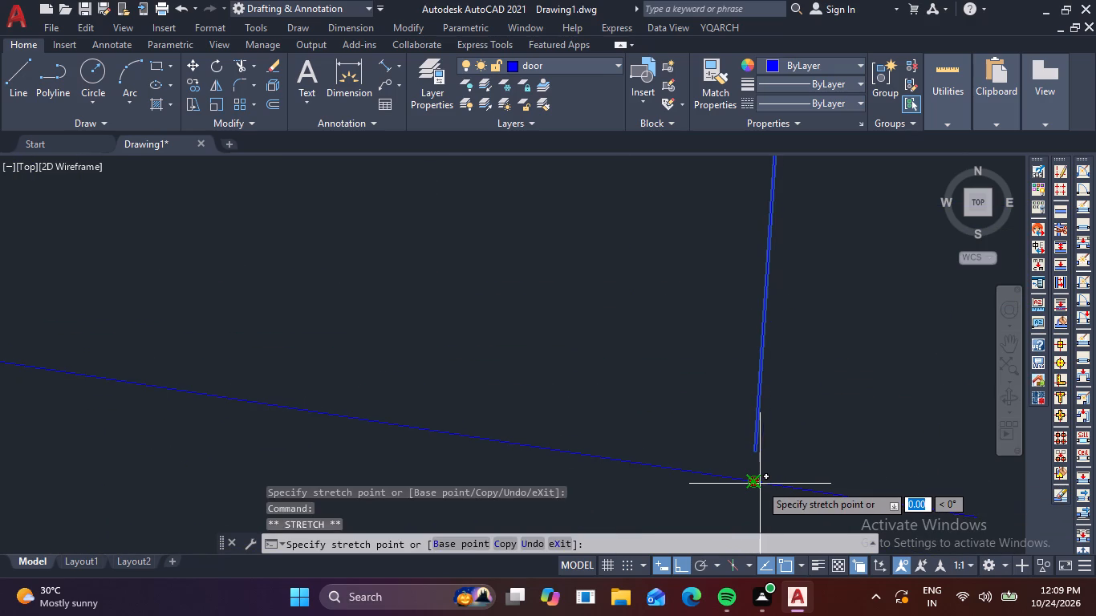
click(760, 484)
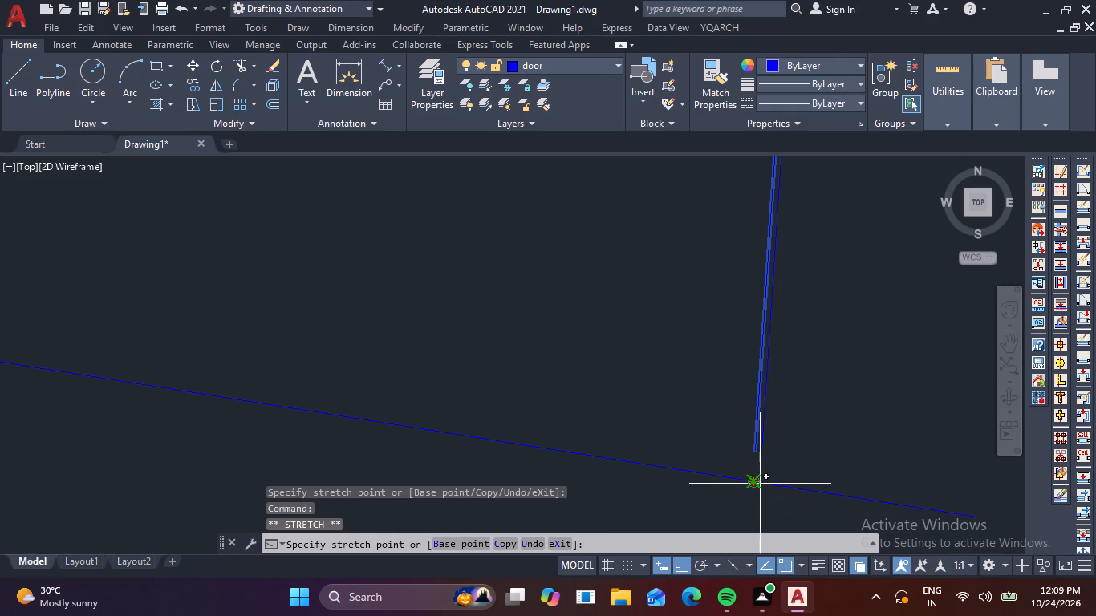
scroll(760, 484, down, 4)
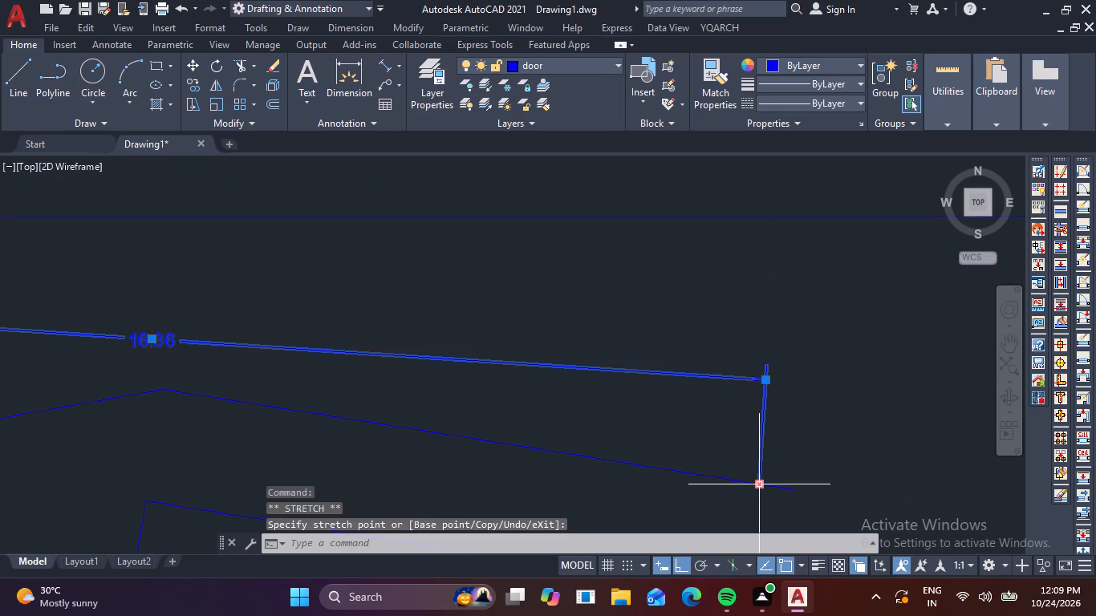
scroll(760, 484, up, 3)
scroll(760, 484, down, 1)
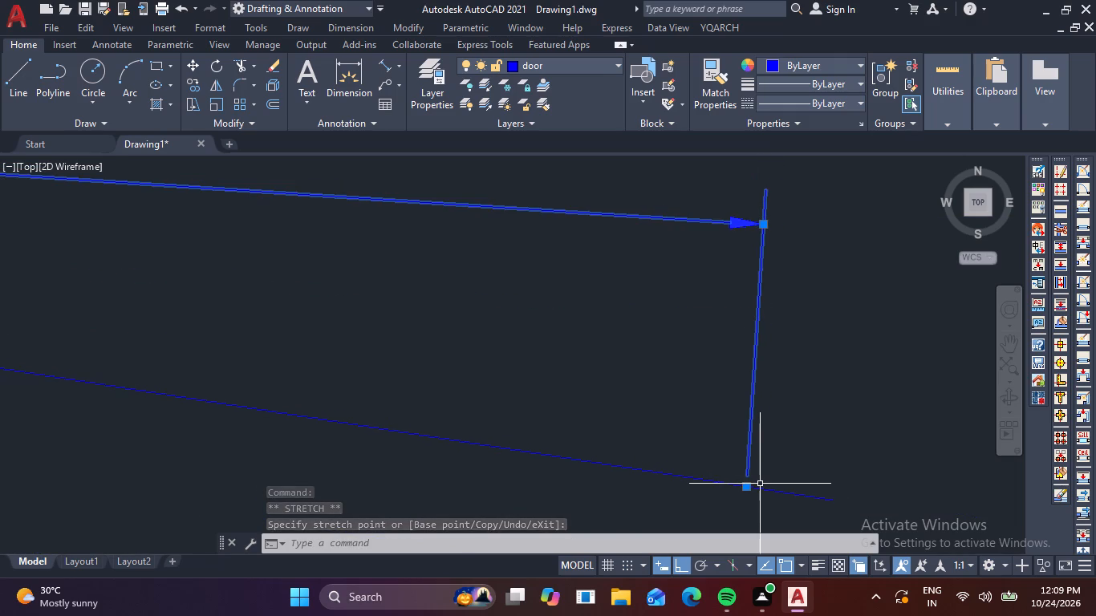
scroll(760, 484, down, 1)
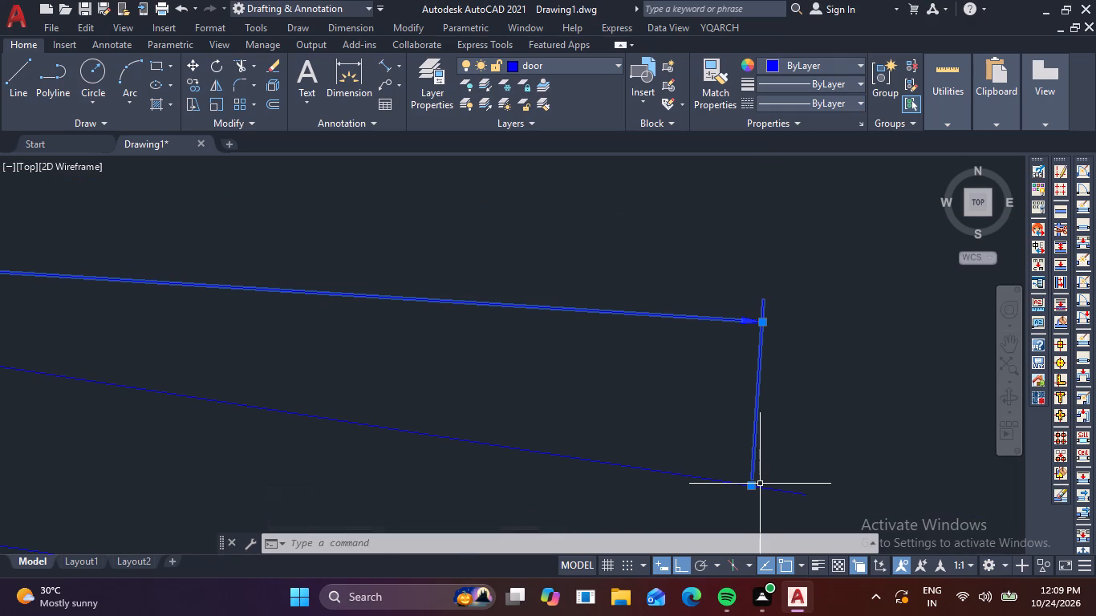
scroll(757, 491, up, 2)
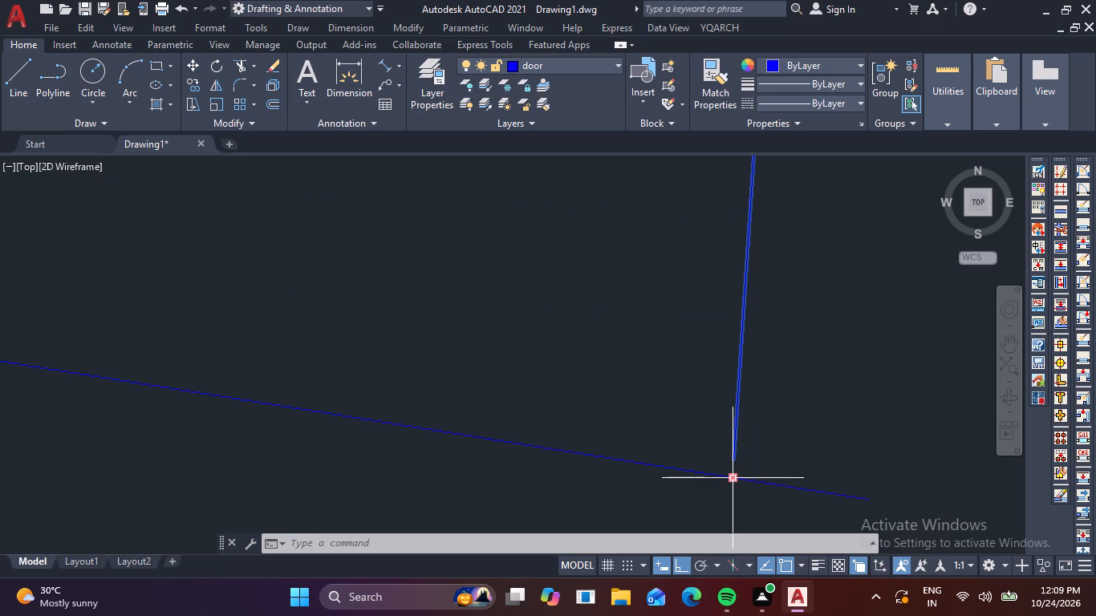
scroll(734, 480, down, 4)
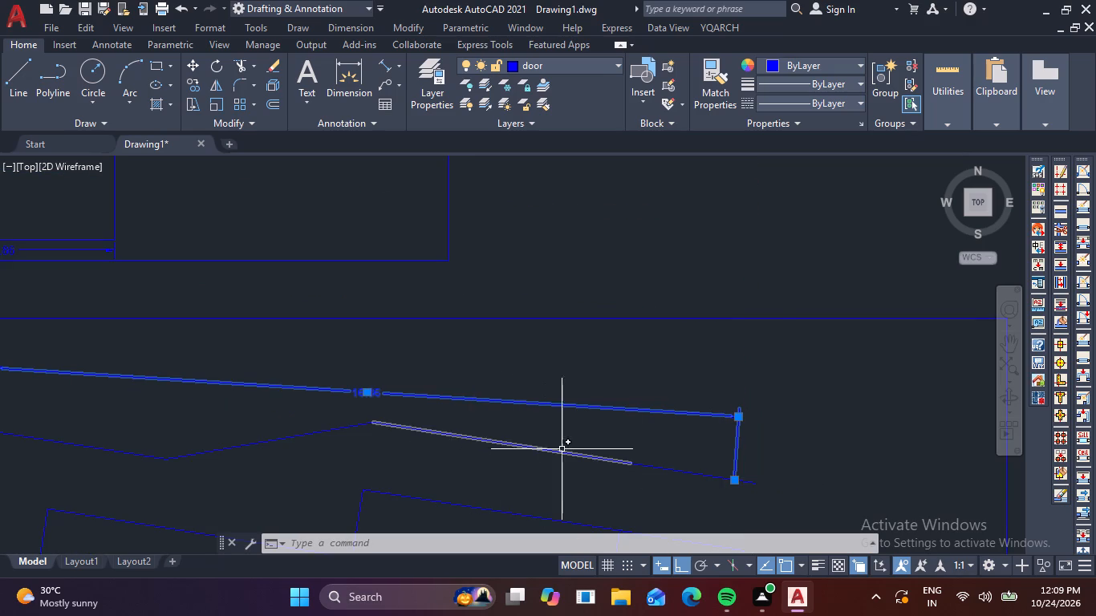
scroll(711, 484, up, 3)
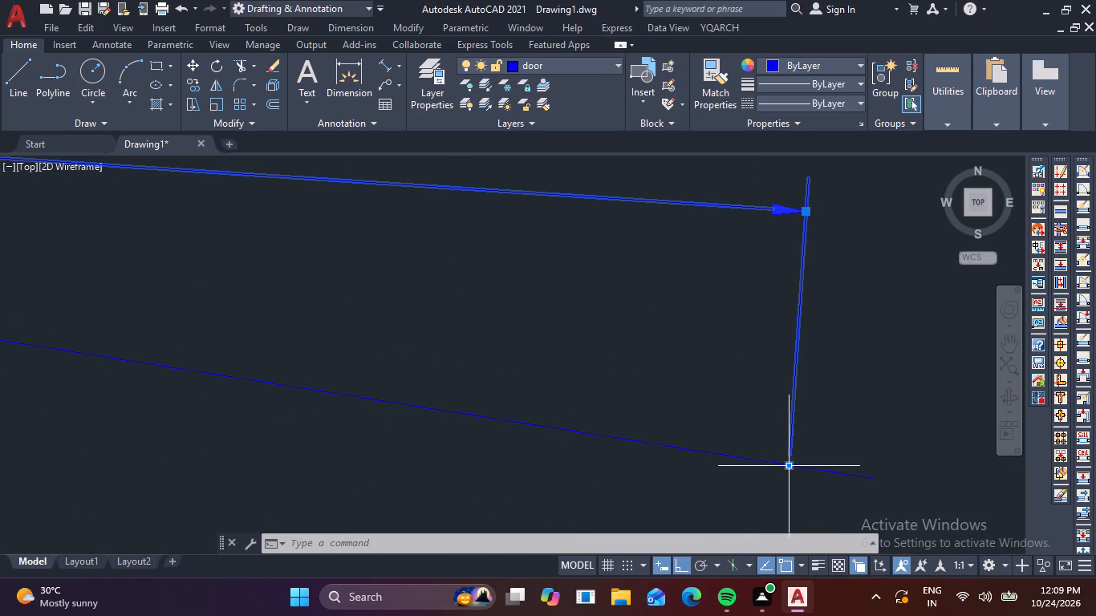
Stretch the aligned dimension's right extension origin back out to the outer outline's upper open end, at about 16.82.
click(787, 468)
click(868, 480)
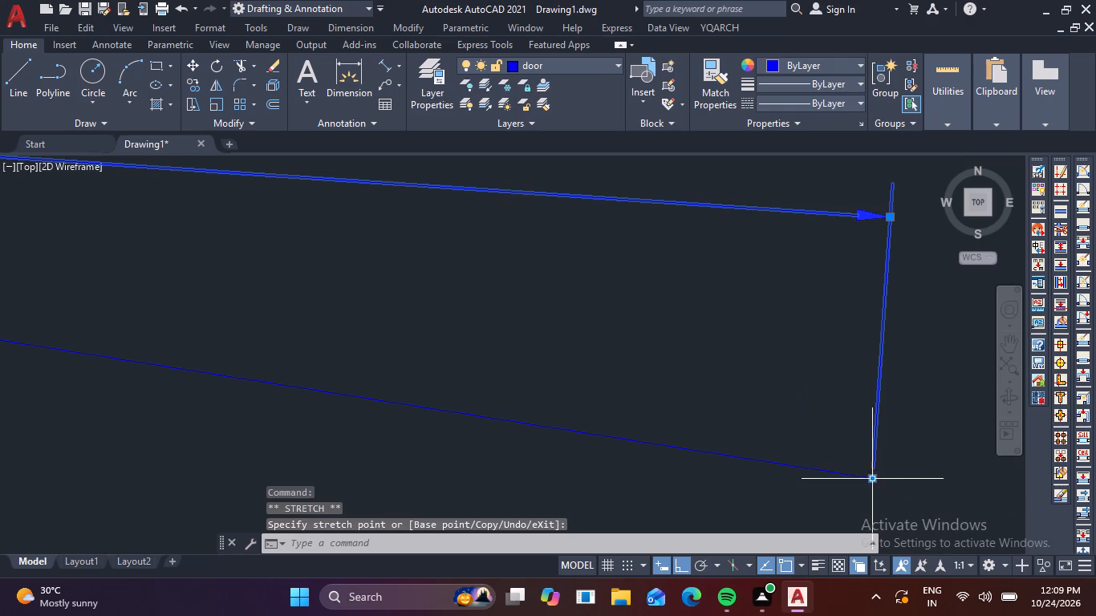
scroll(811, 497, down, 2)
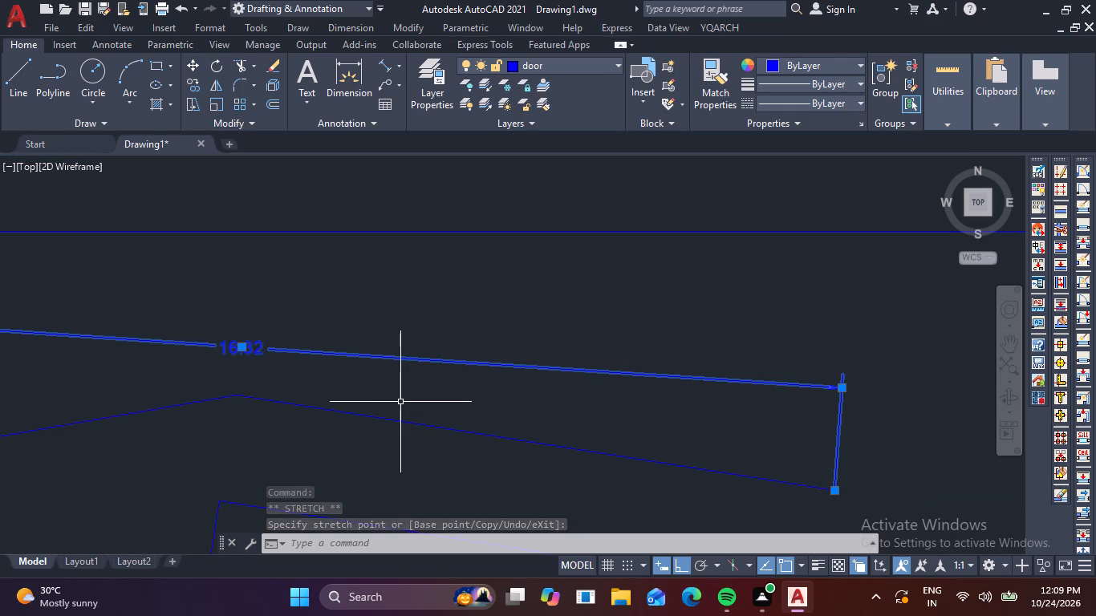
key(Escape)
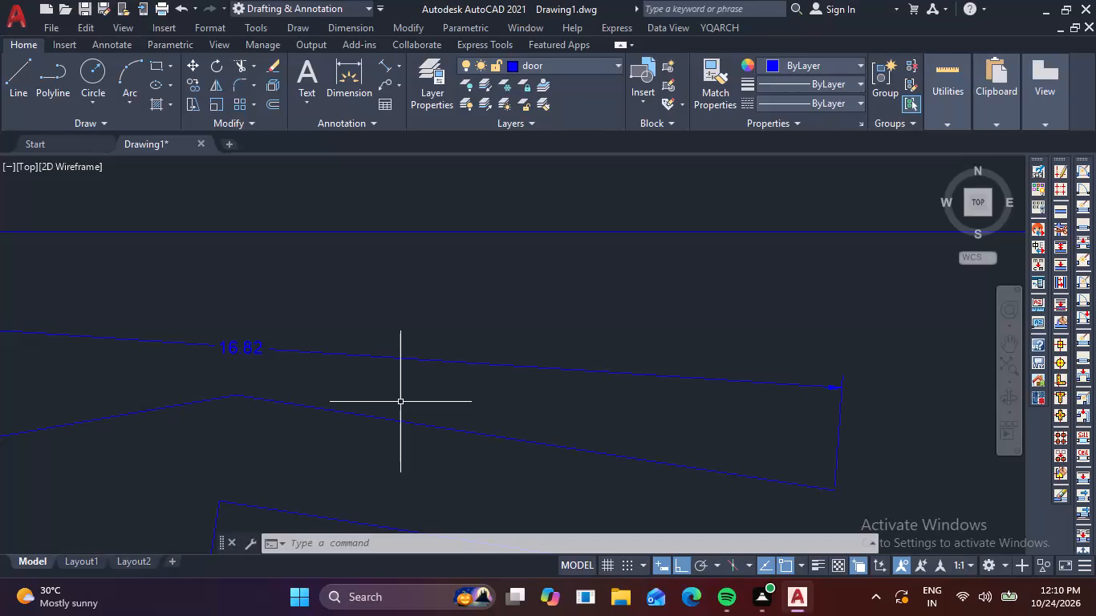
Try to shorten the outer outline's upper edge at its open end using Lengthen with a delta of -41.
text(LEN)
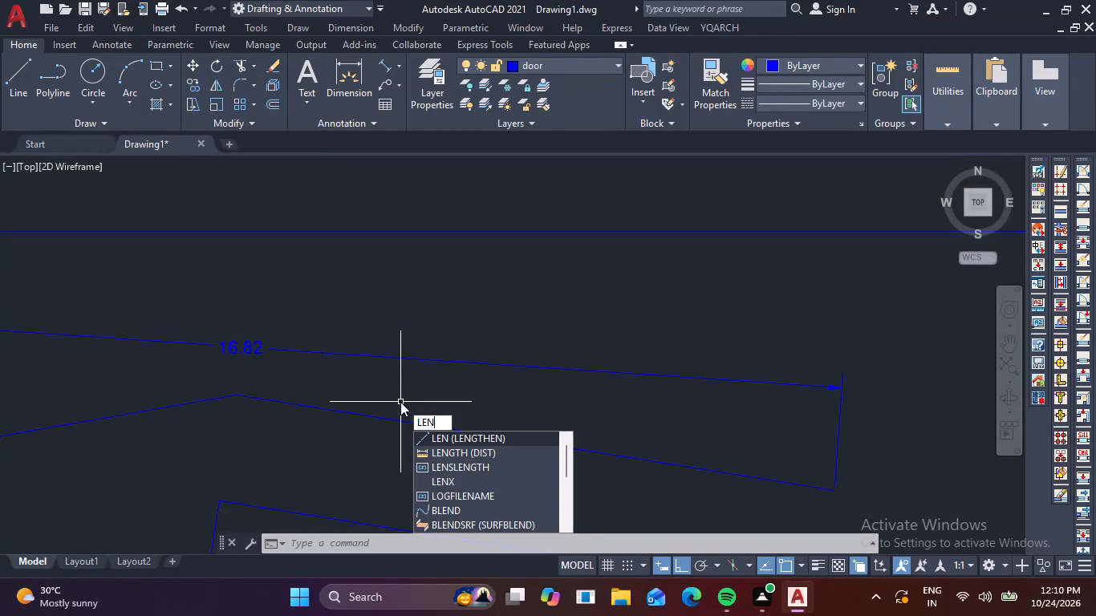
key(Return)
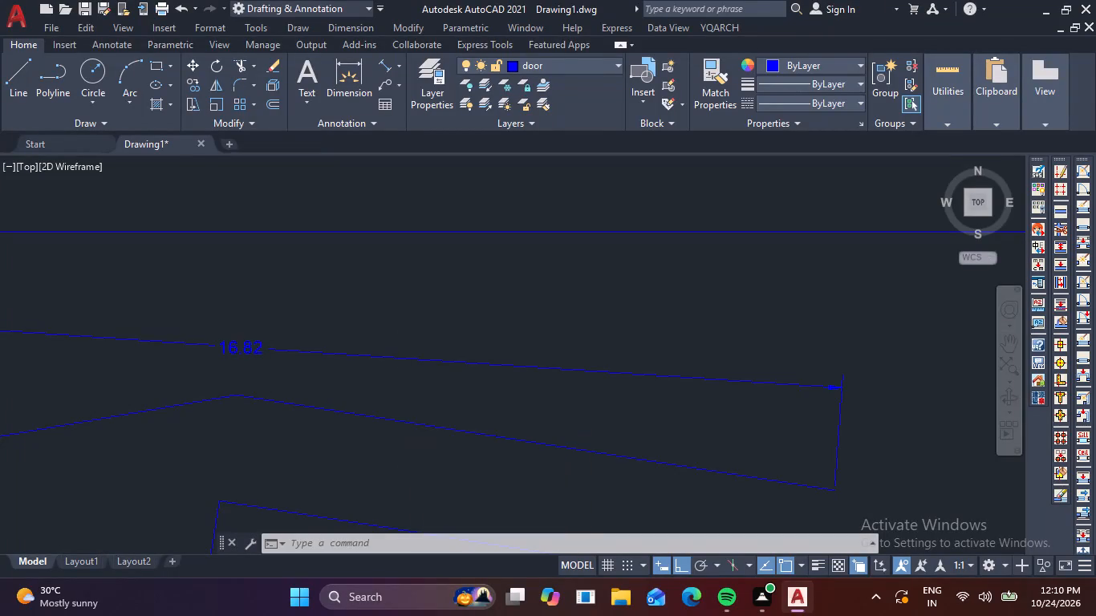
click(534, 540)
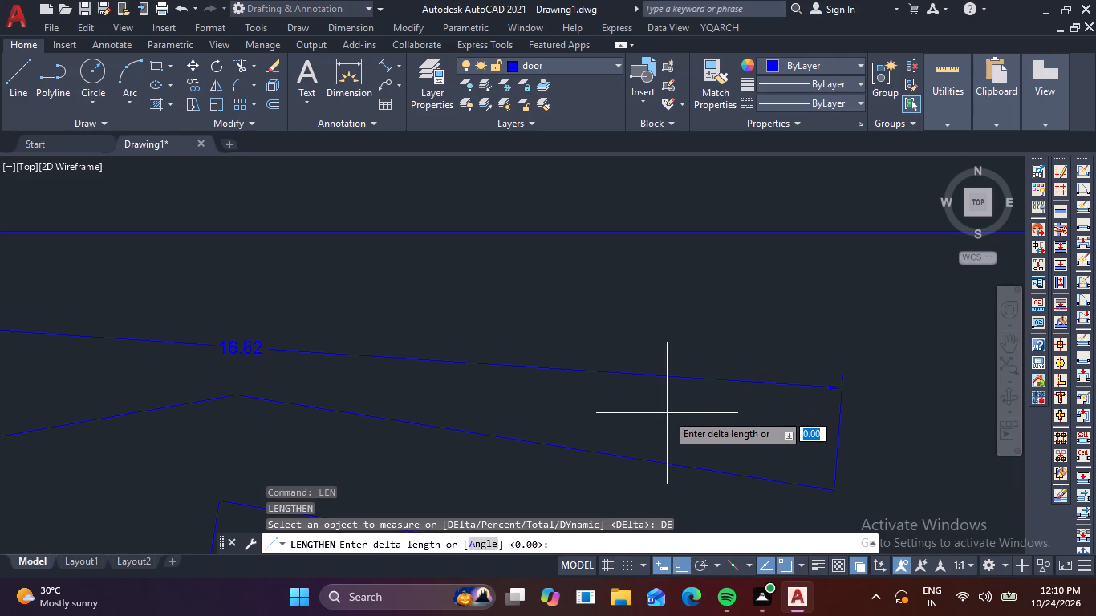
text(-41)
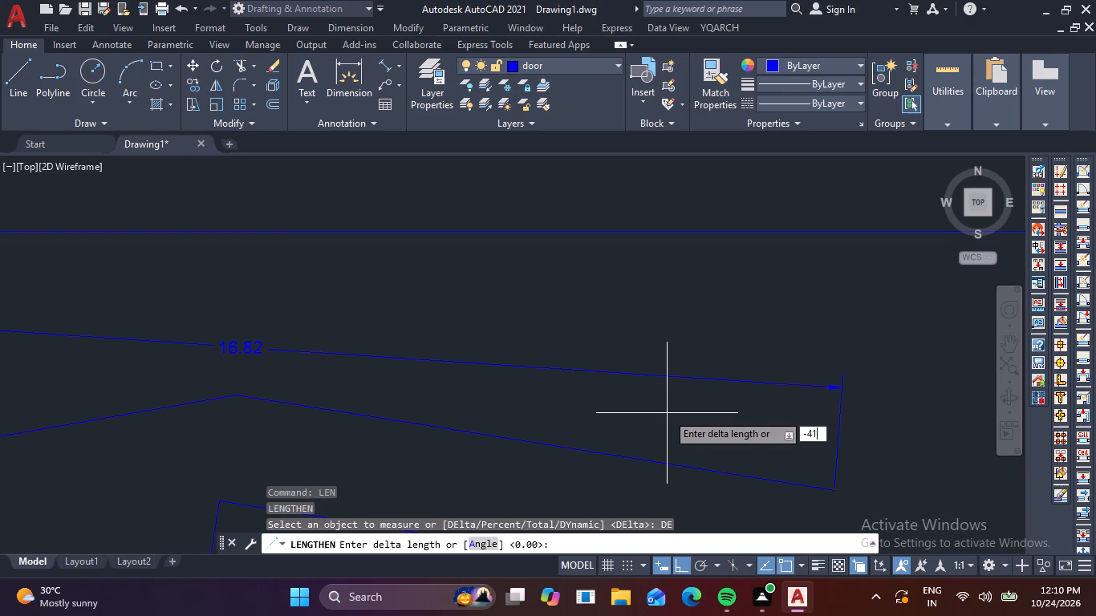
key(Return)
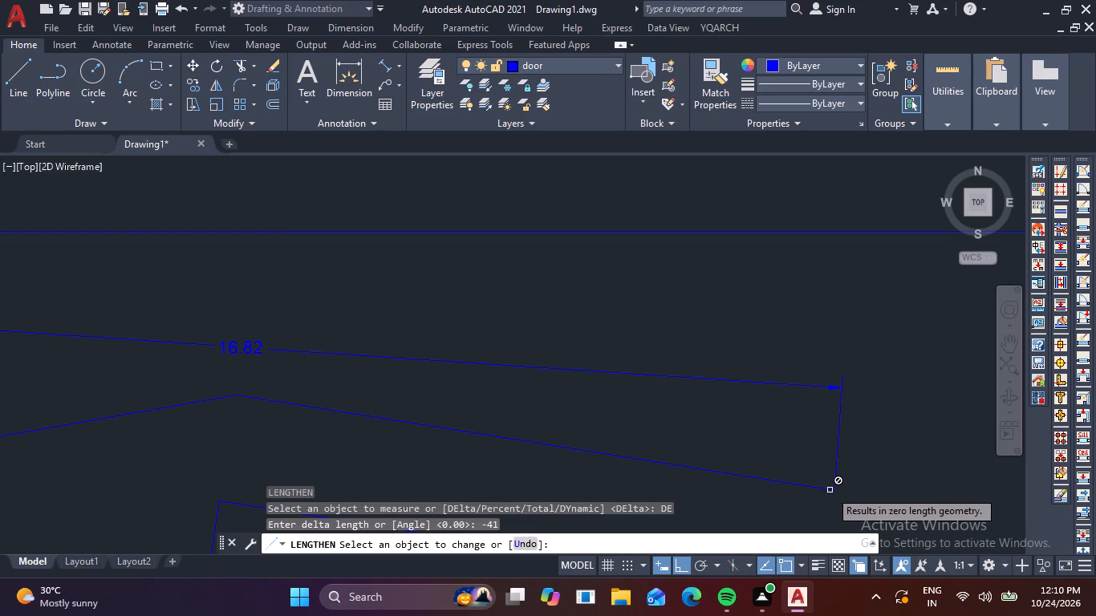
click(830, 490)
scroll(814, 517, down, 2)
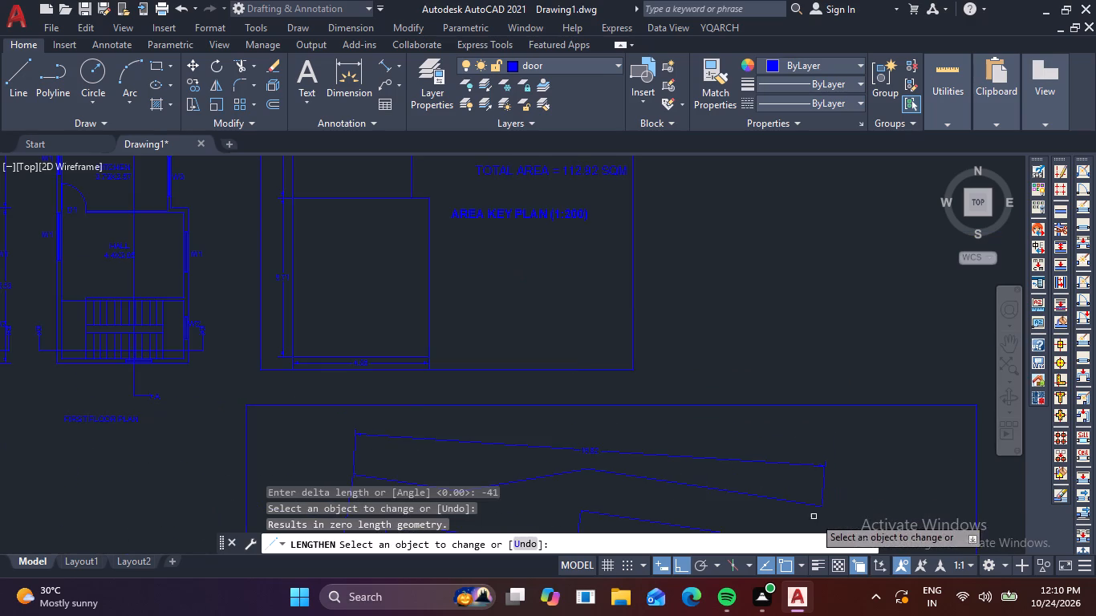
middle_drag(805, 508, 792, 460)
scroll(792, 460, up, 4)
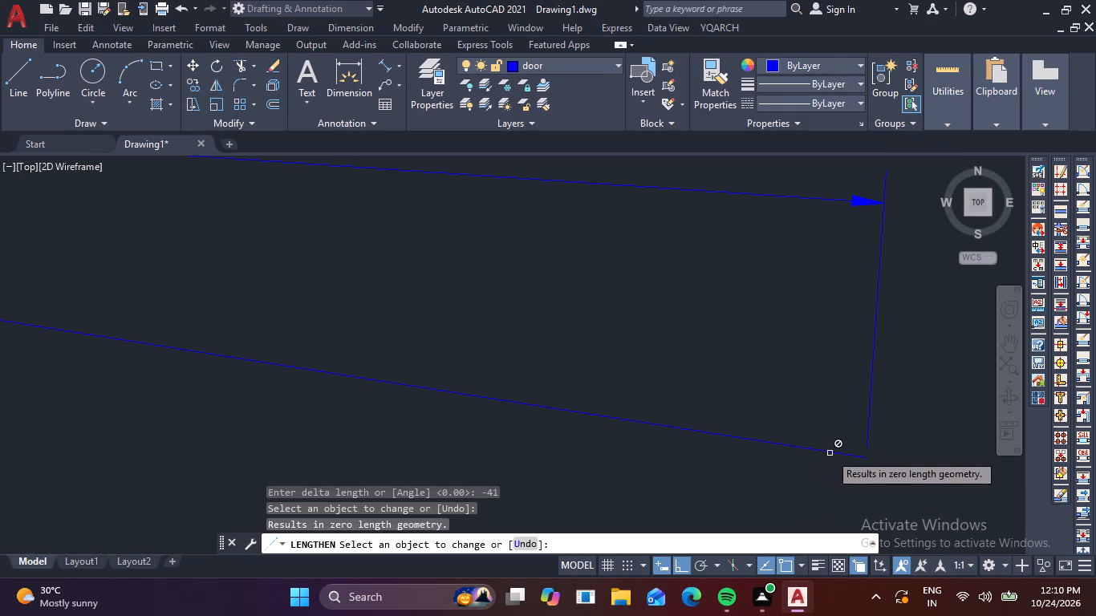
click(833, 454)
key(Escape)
Delete the aligned dimension above the outer outline.
scroll(794, 419, down, 2)
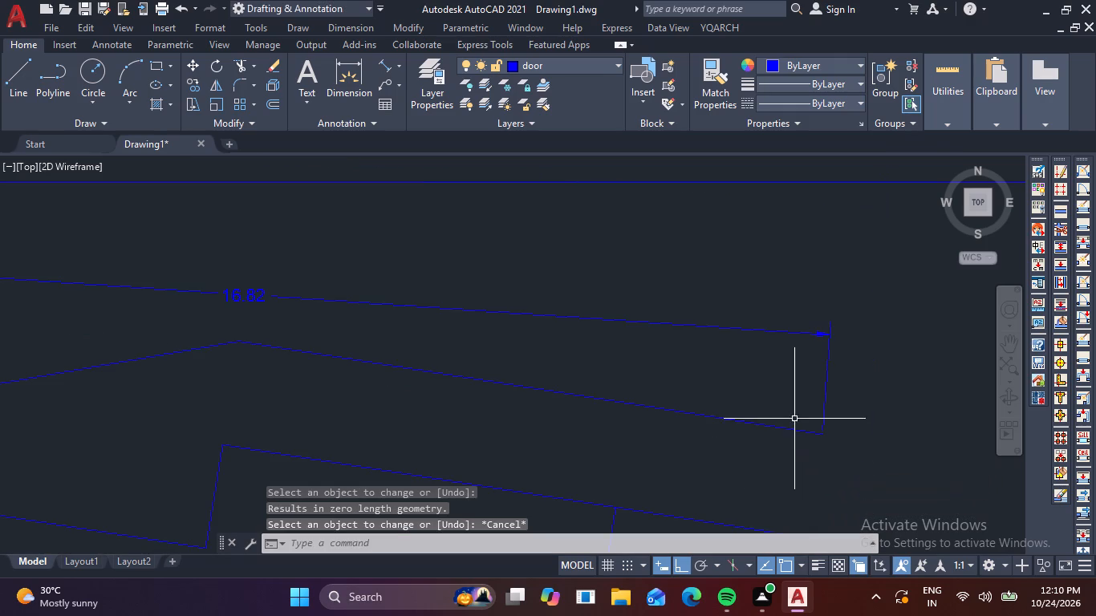
drag(799, 371, 789, 359)
drag(757, 338, 750, 333)
drag(773, 368, 772, 352)
click(738, 310)
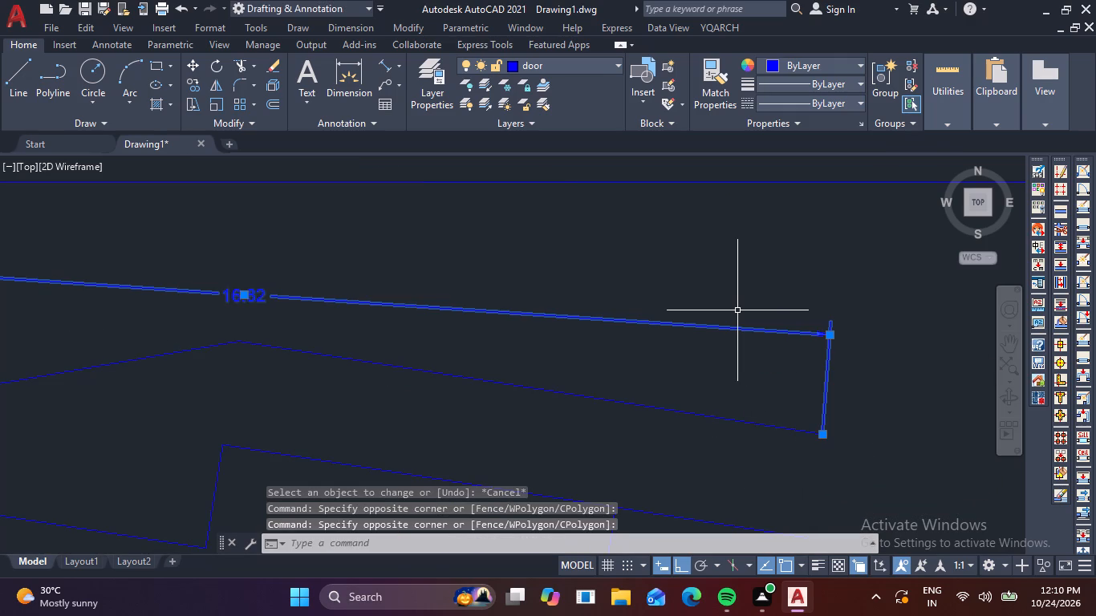
key(Delete)
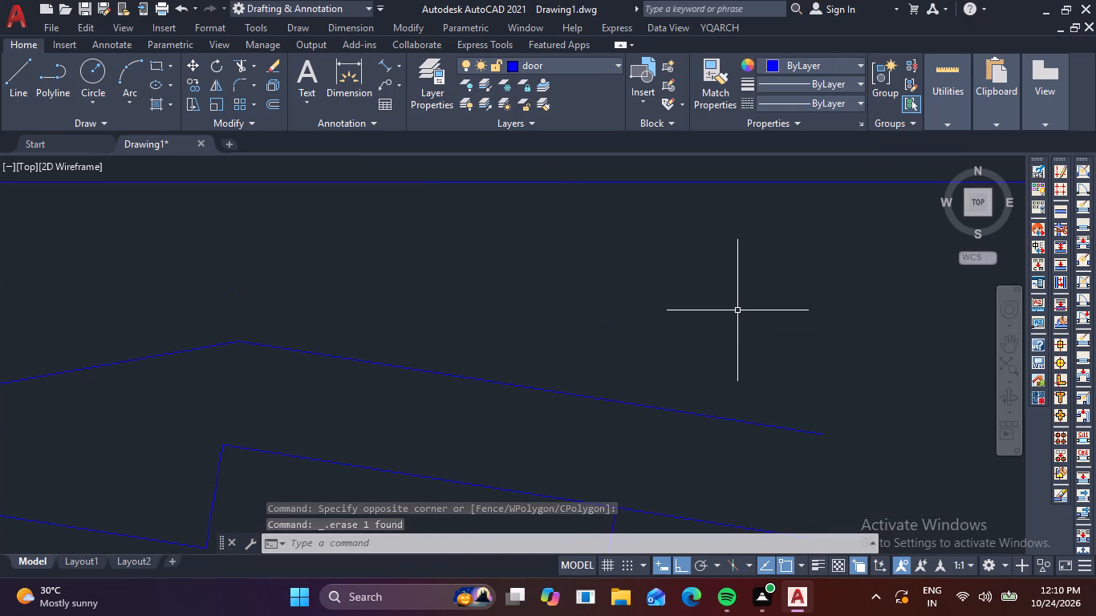
key(Escape)
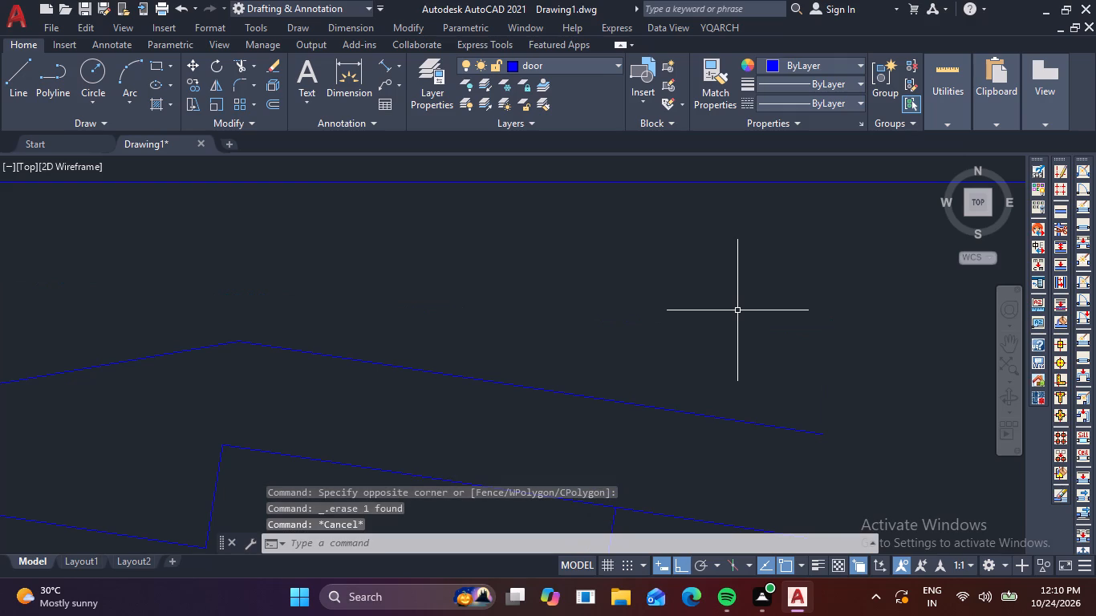
Shorten the outer outline's upper edge at its open end using Lengthen with a delta of -0.41.
key(l)
text(EN)
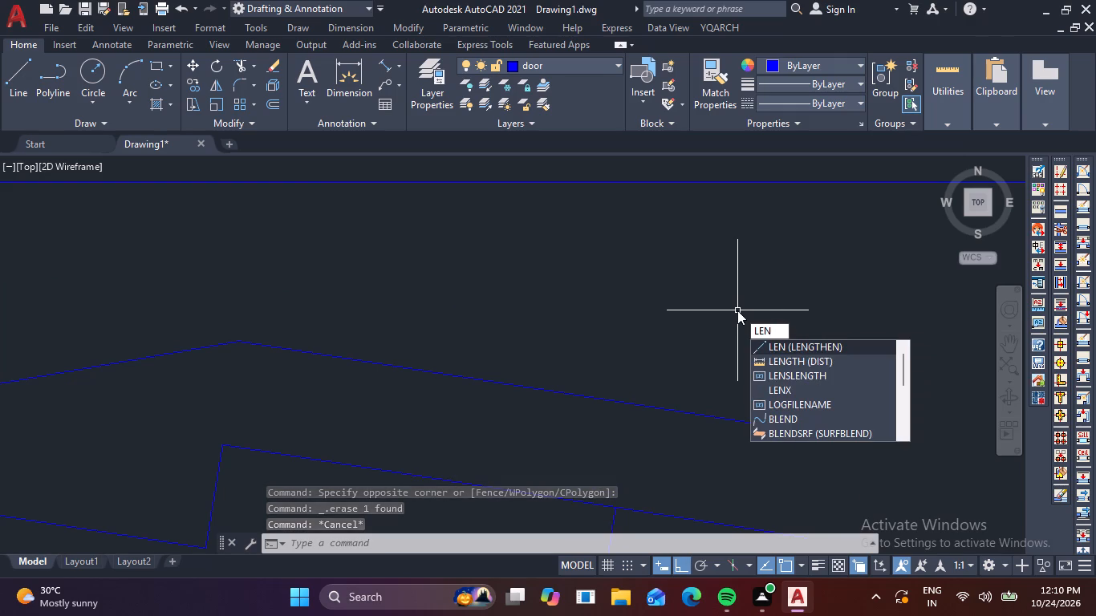
key(space)
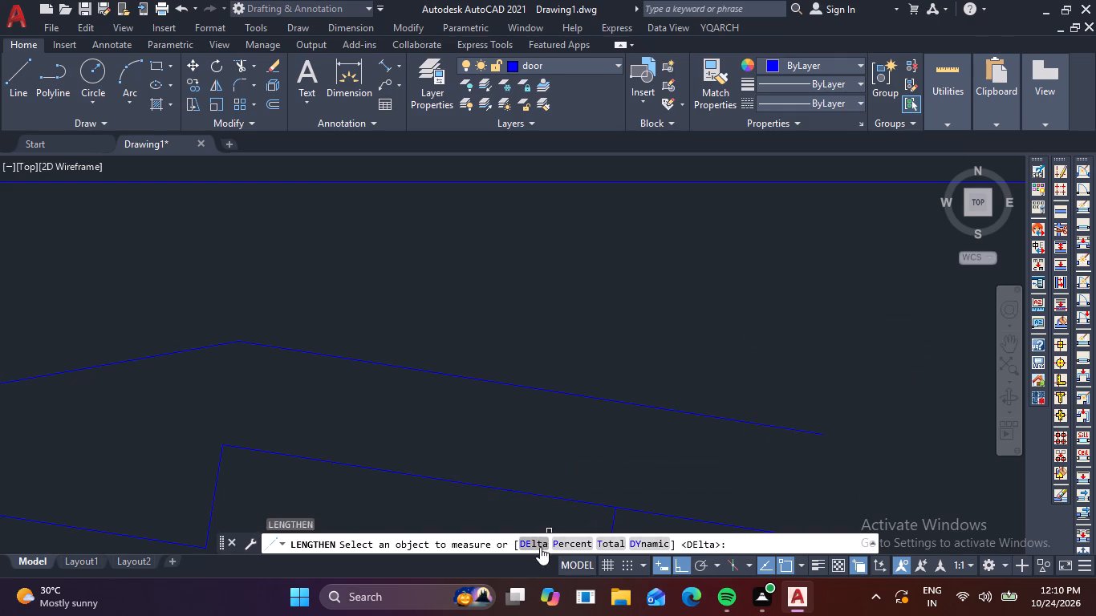
click(540, 547)
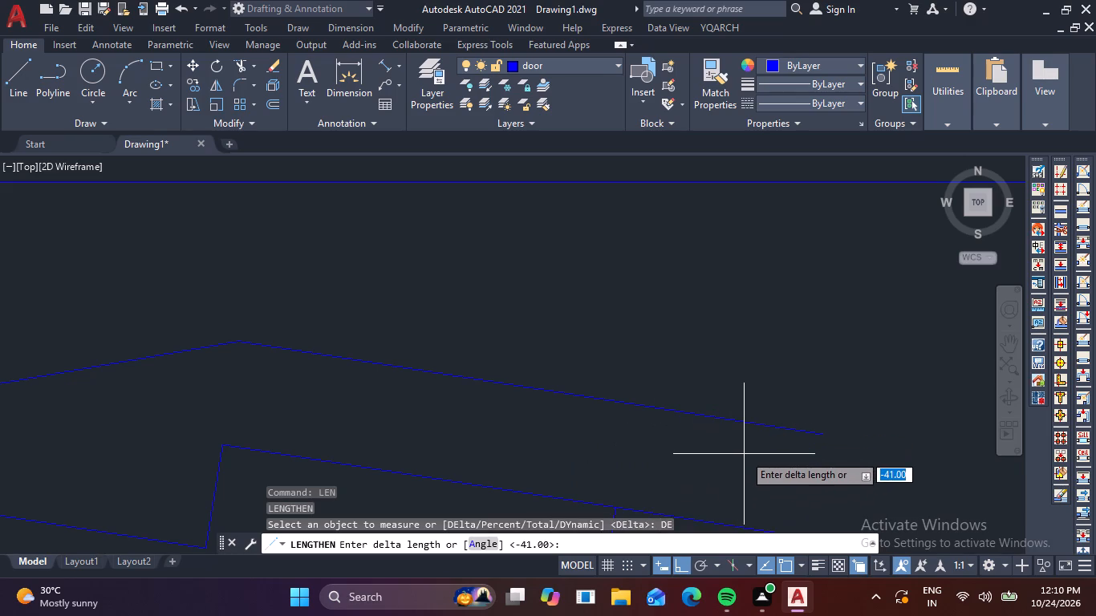
key(minus)
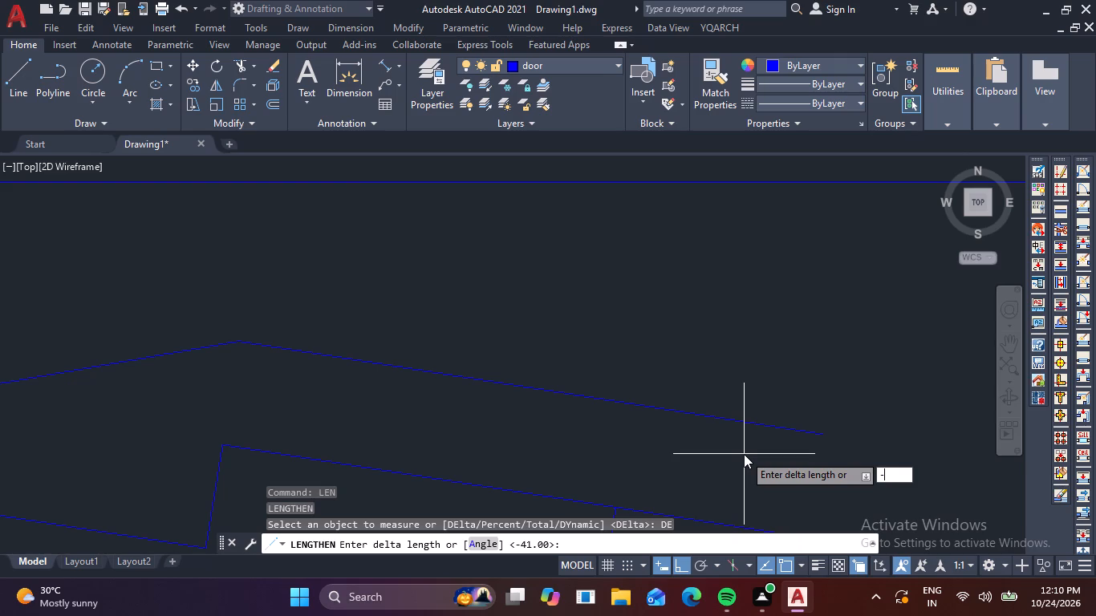
text(.41)
key(Return)
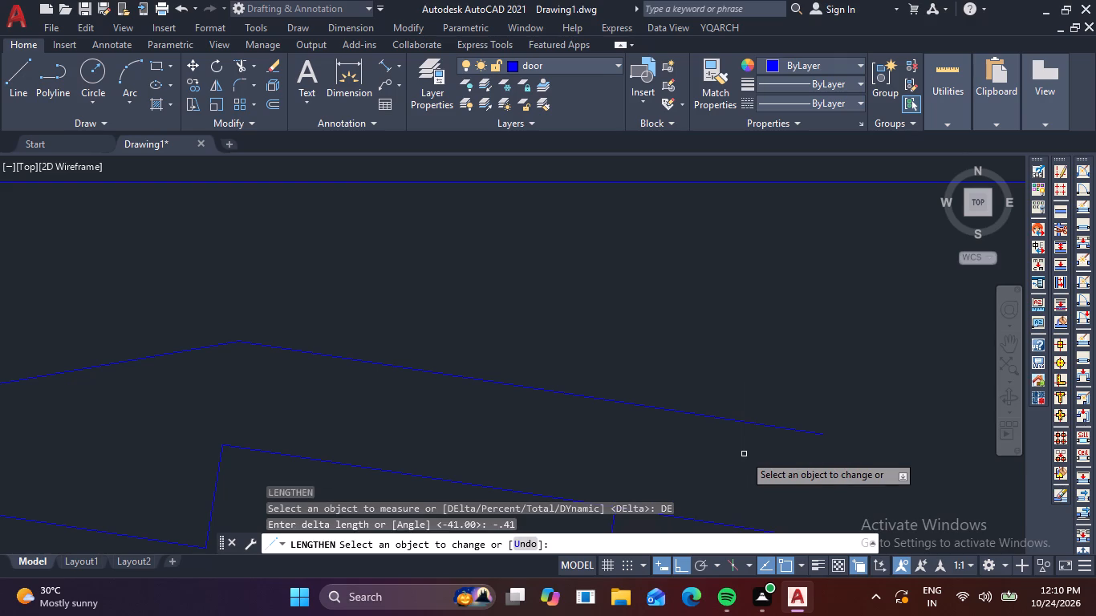
click(816, 432)
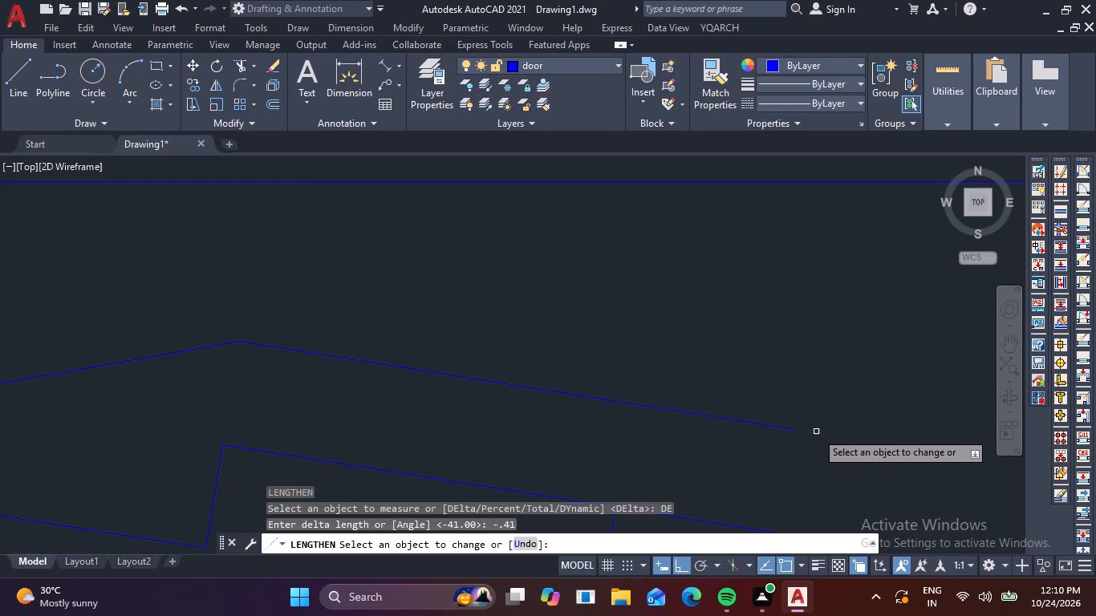
scroll(822, 431, down, 5)
key(Escape)
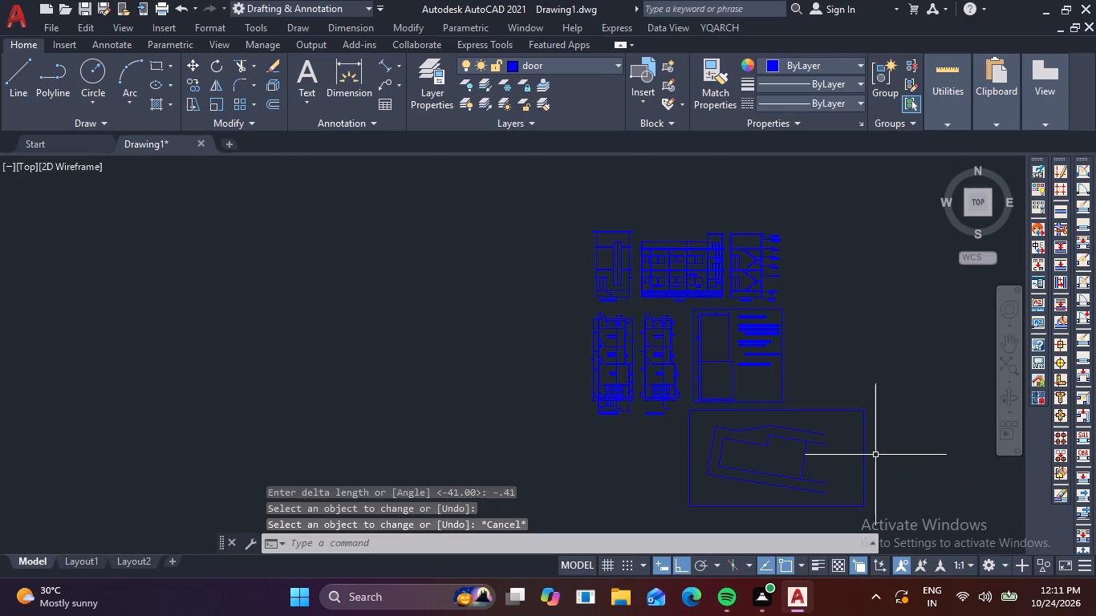
key(Escape)
Add a horizontal linear dimension above the outer outline, from its upper closed corner to the upper edge's open end.
scroll(830, 440, up, 2)
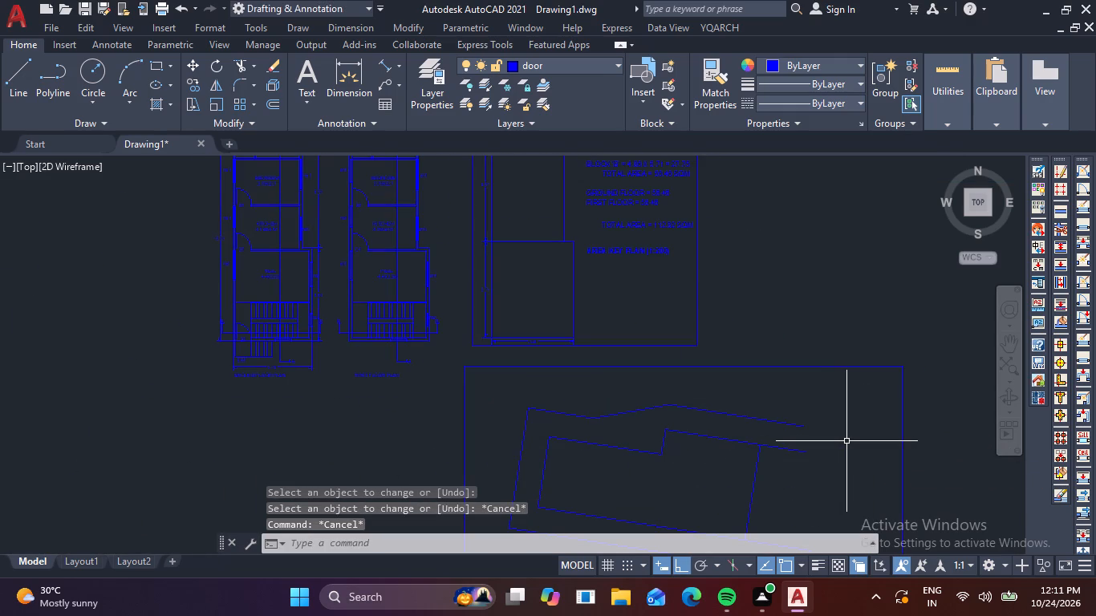
text(DLI)
key(space)
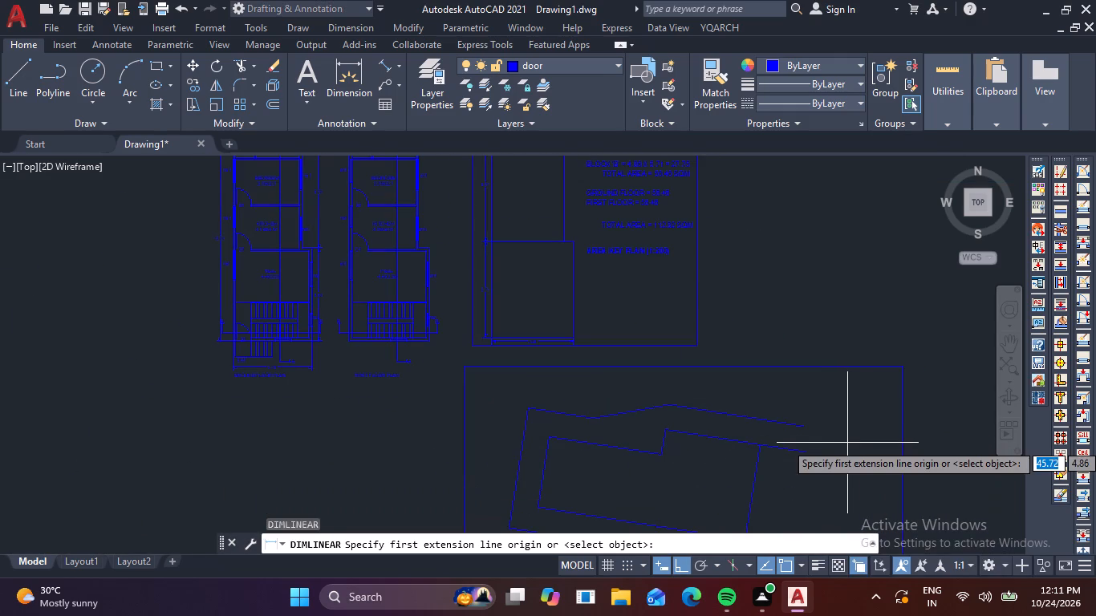
scroll(512, 411, up, 2)
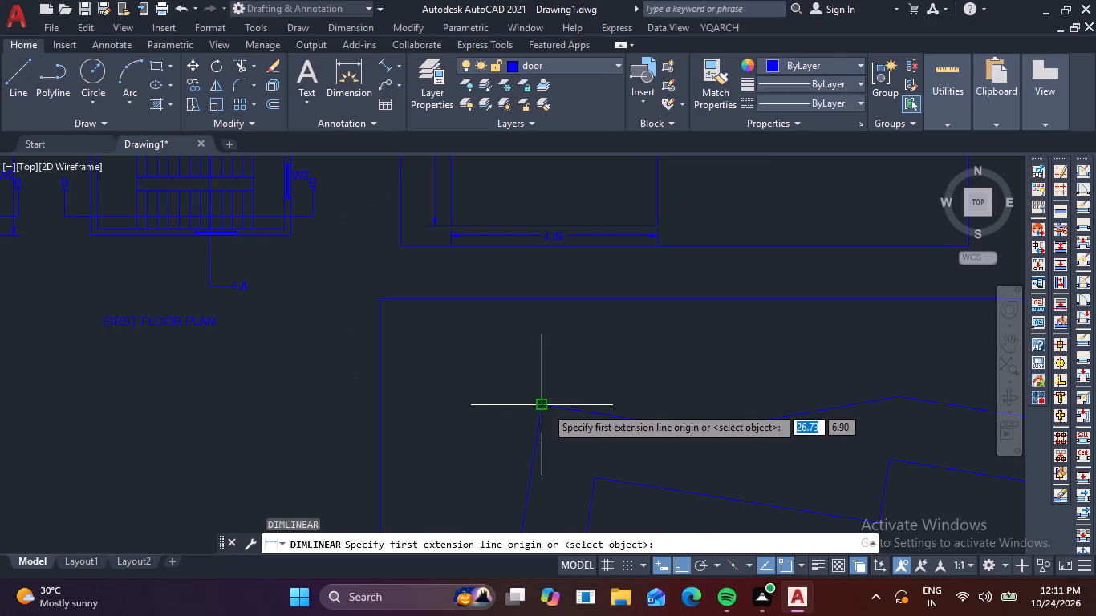
click(546, 407)
scroll(598, 396, down, 1)
middle_drag(538, 411, 339, 404)
scroll(790, 446, up, 1)
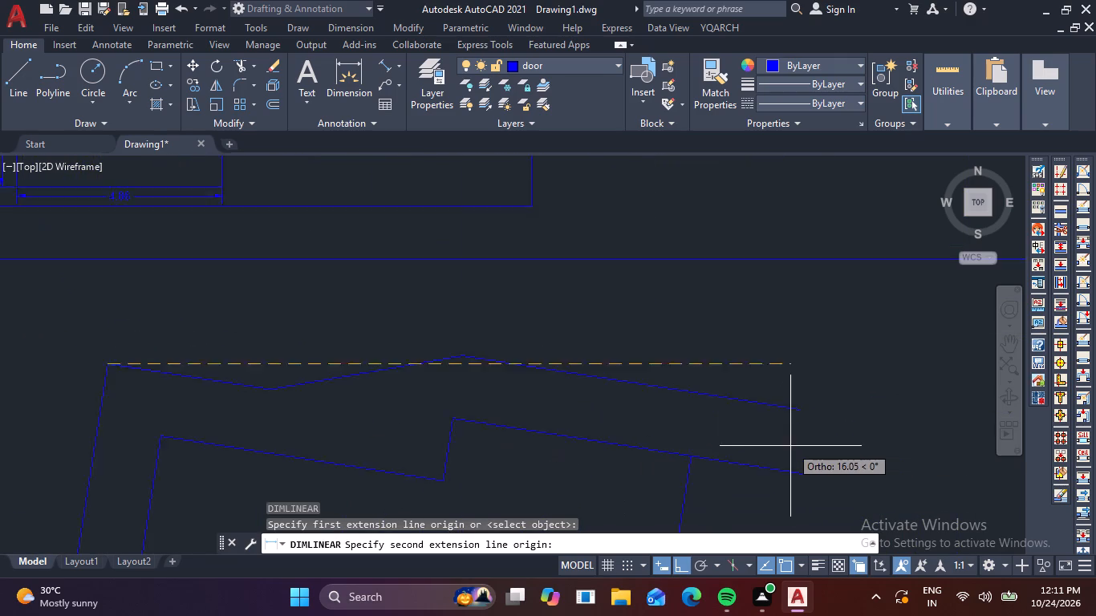
scroll(790, 446, up, 1)
click(800, 392)
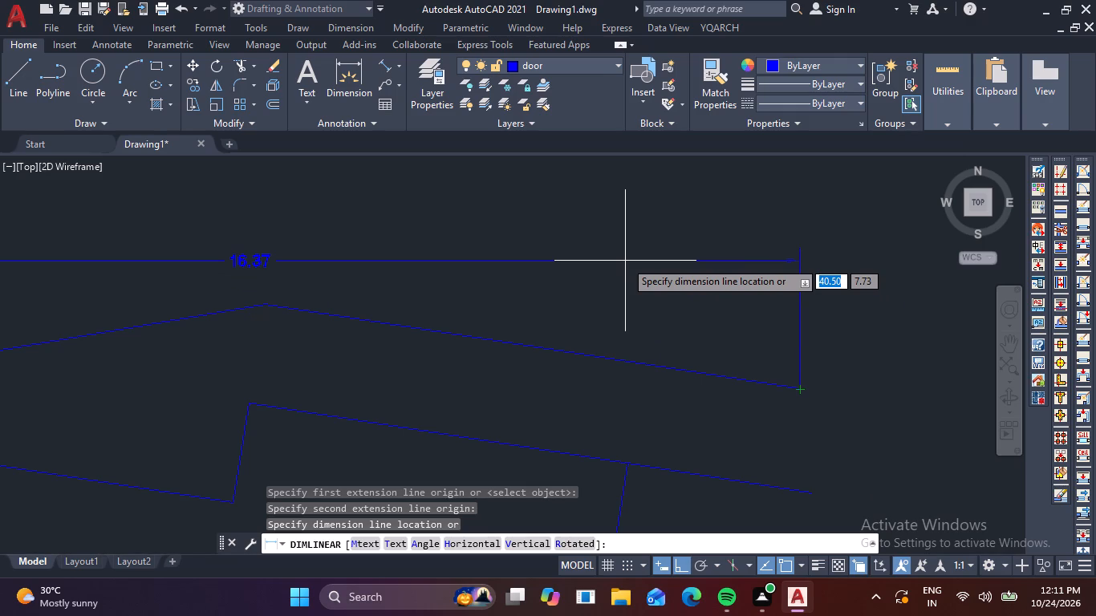
scroll(625, 261, down, 2)
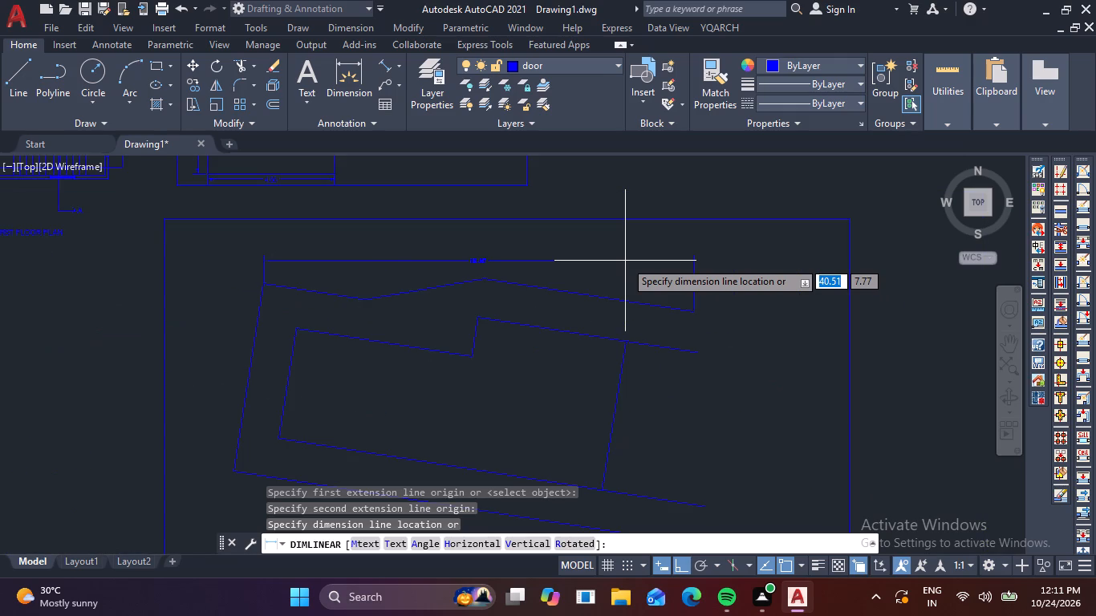
scroll(625, 261, up, 2)
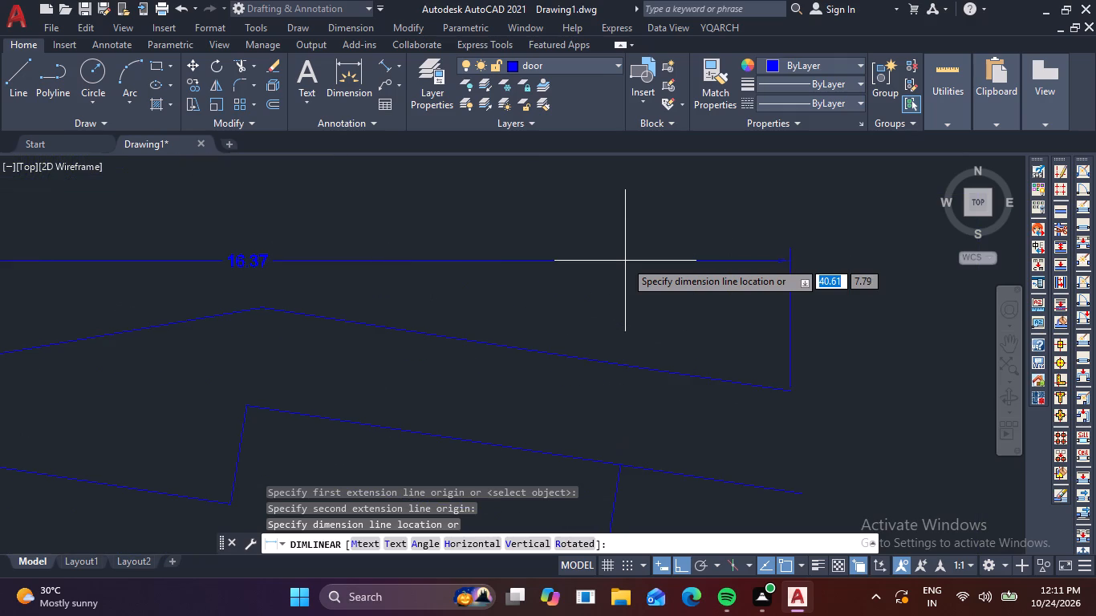
click(625, 261)
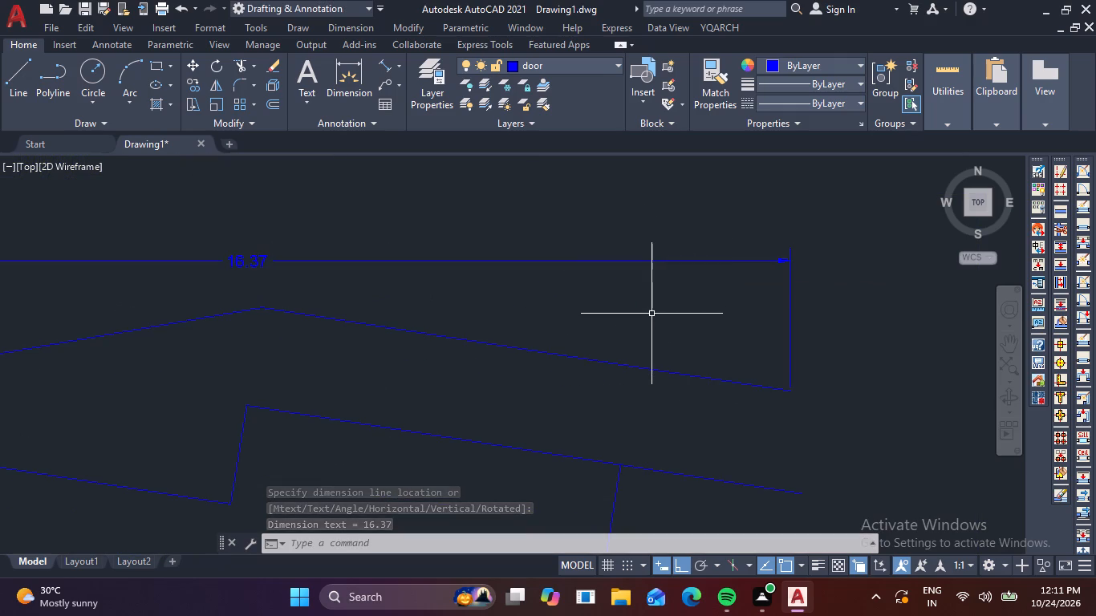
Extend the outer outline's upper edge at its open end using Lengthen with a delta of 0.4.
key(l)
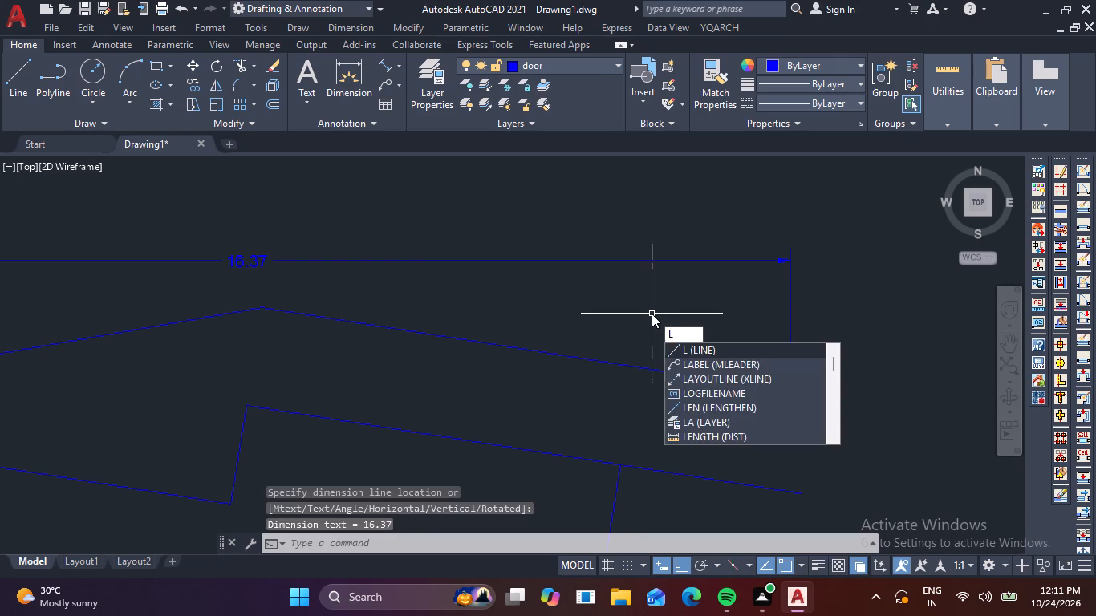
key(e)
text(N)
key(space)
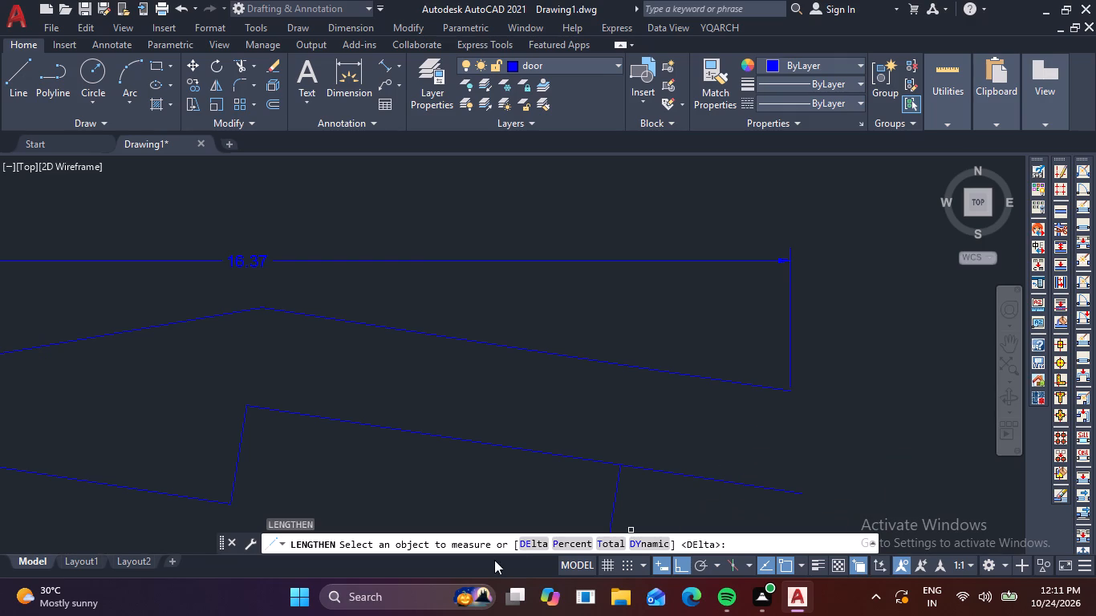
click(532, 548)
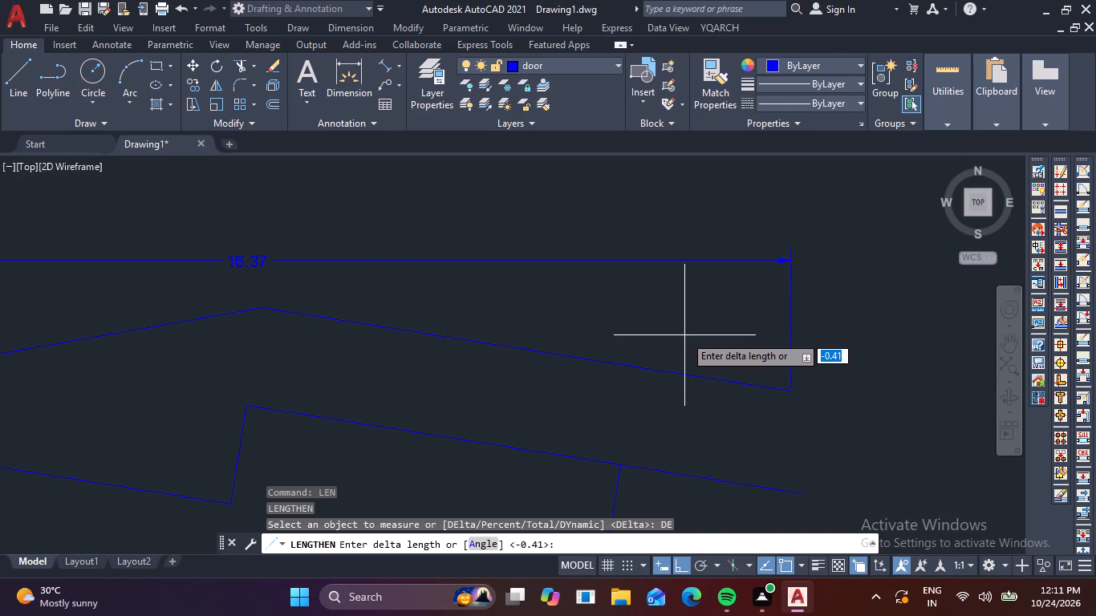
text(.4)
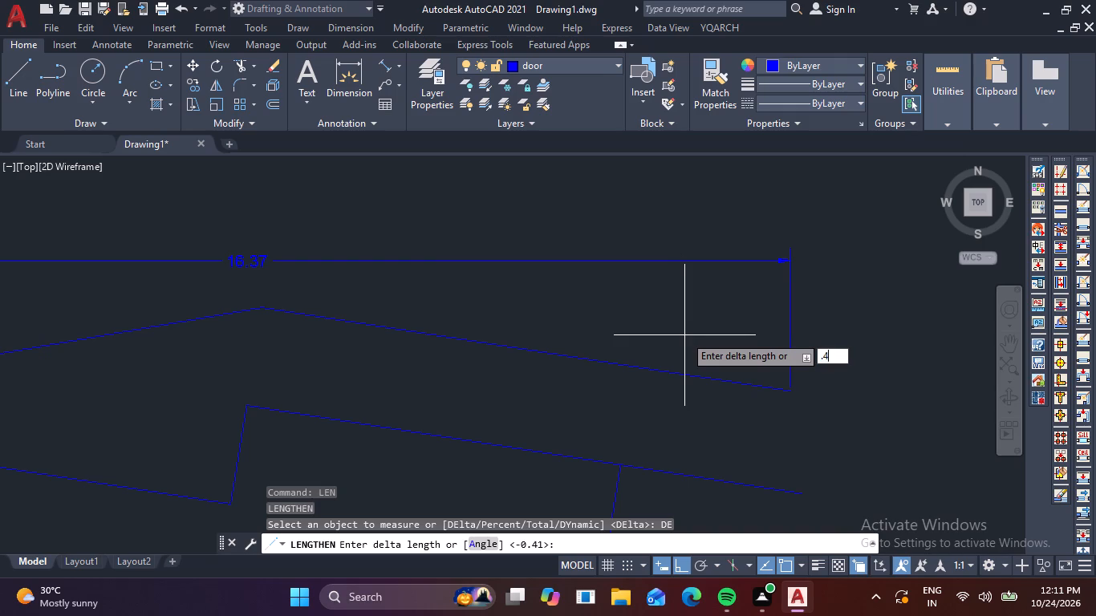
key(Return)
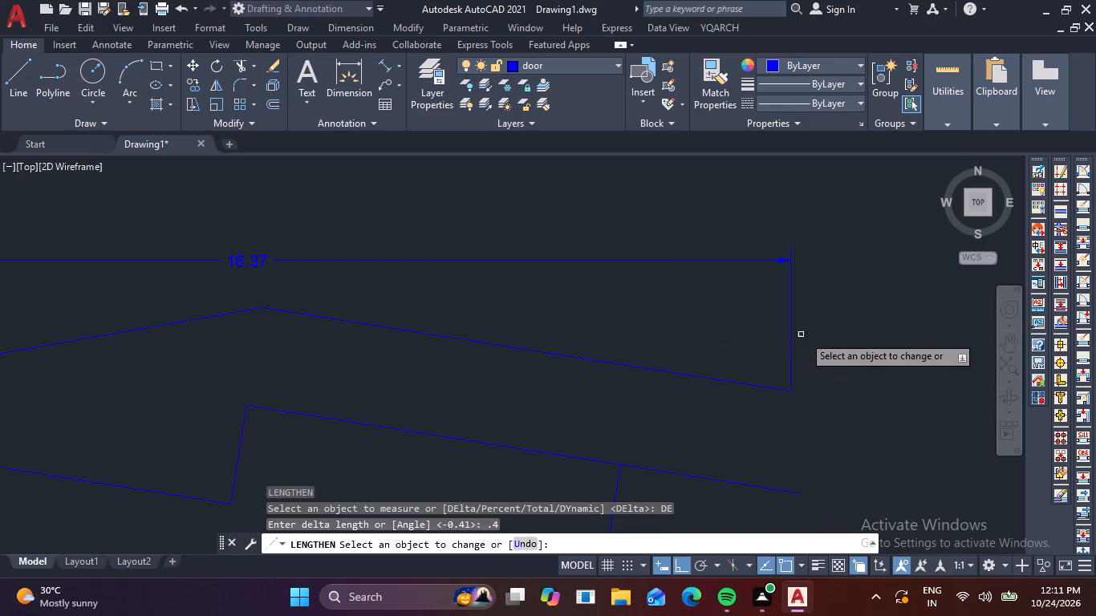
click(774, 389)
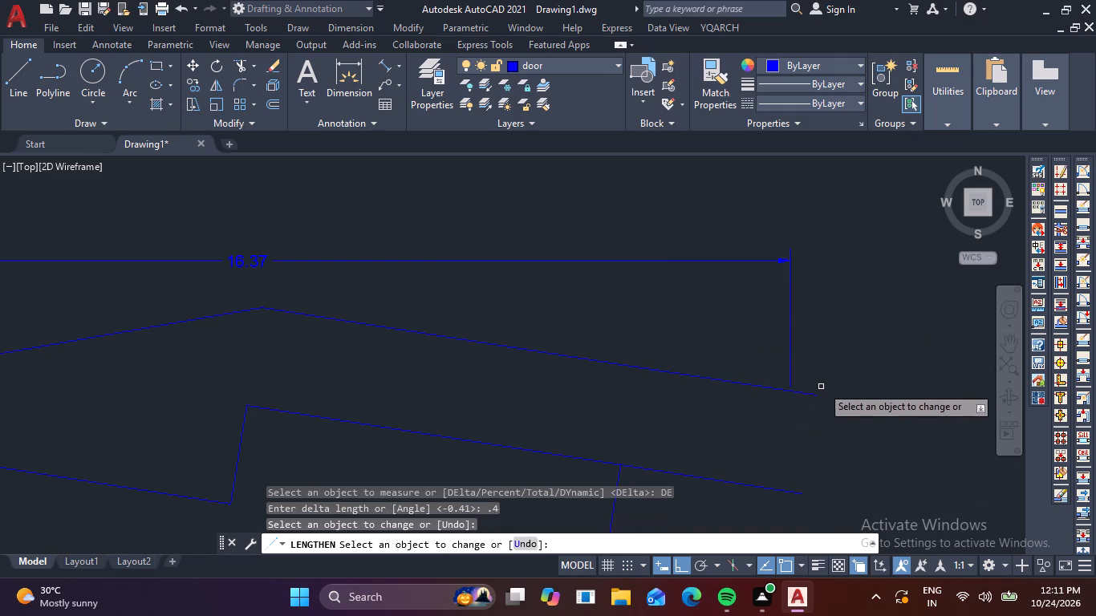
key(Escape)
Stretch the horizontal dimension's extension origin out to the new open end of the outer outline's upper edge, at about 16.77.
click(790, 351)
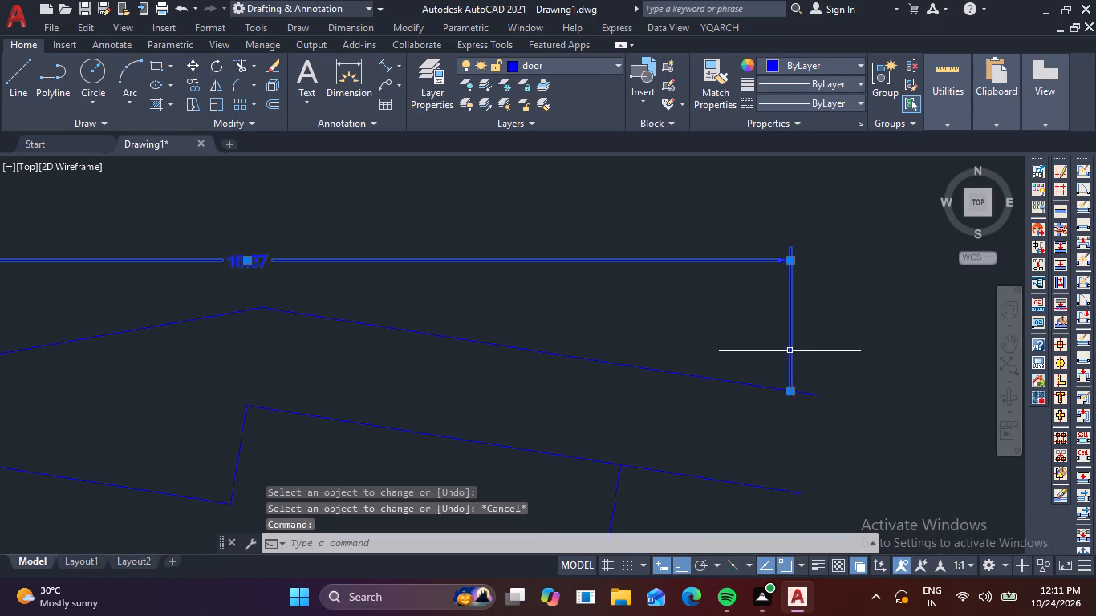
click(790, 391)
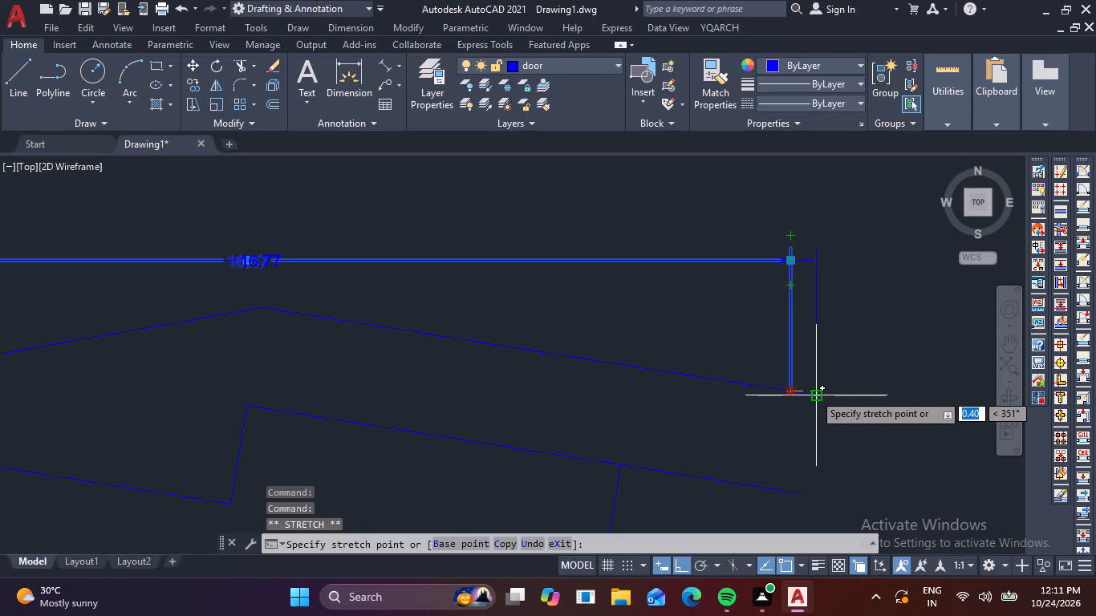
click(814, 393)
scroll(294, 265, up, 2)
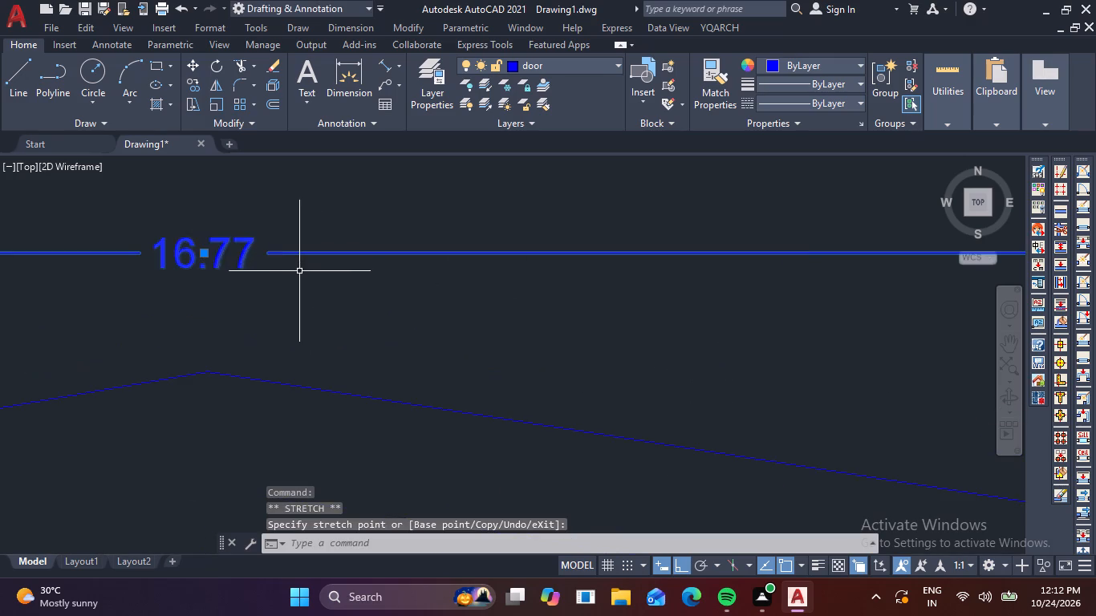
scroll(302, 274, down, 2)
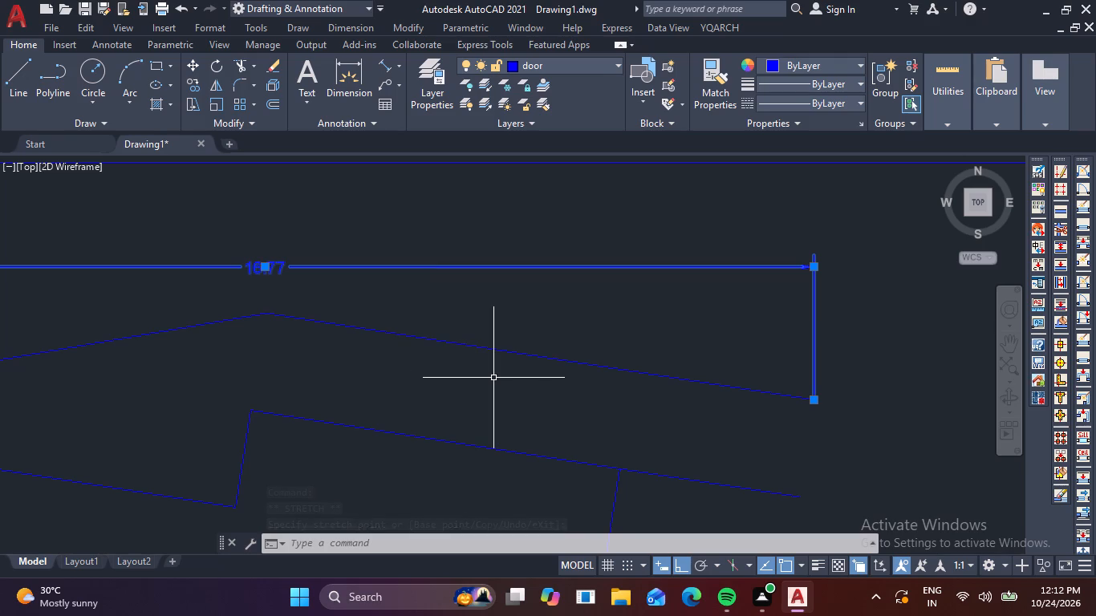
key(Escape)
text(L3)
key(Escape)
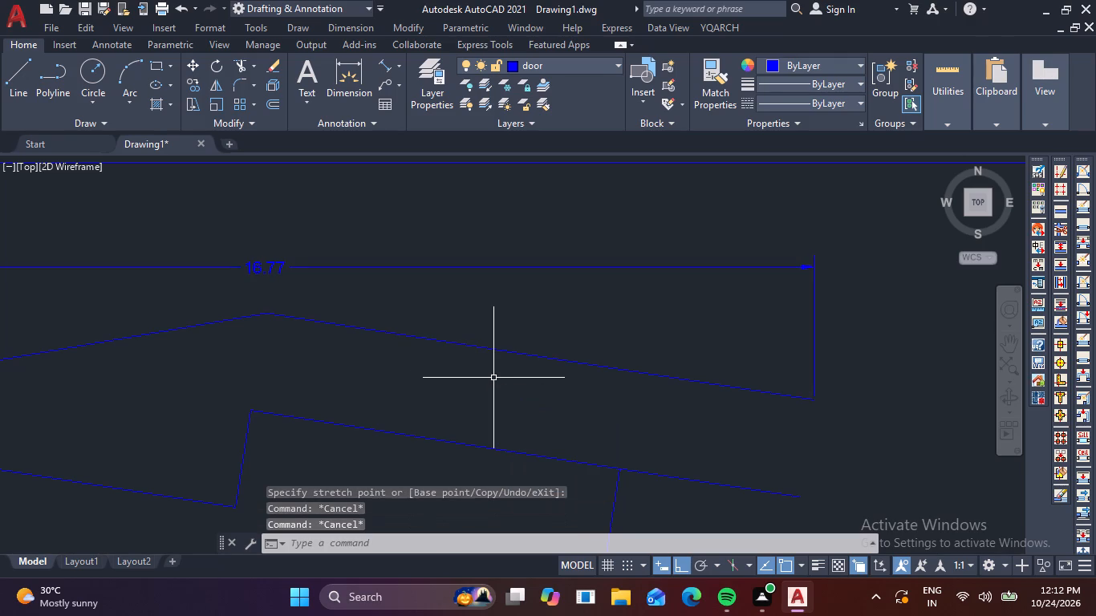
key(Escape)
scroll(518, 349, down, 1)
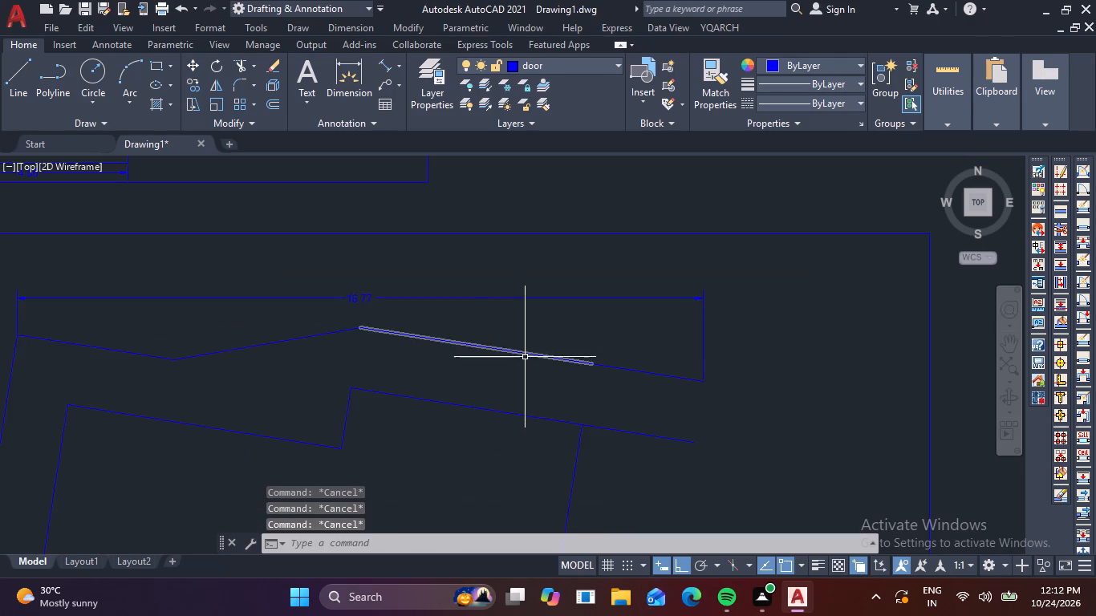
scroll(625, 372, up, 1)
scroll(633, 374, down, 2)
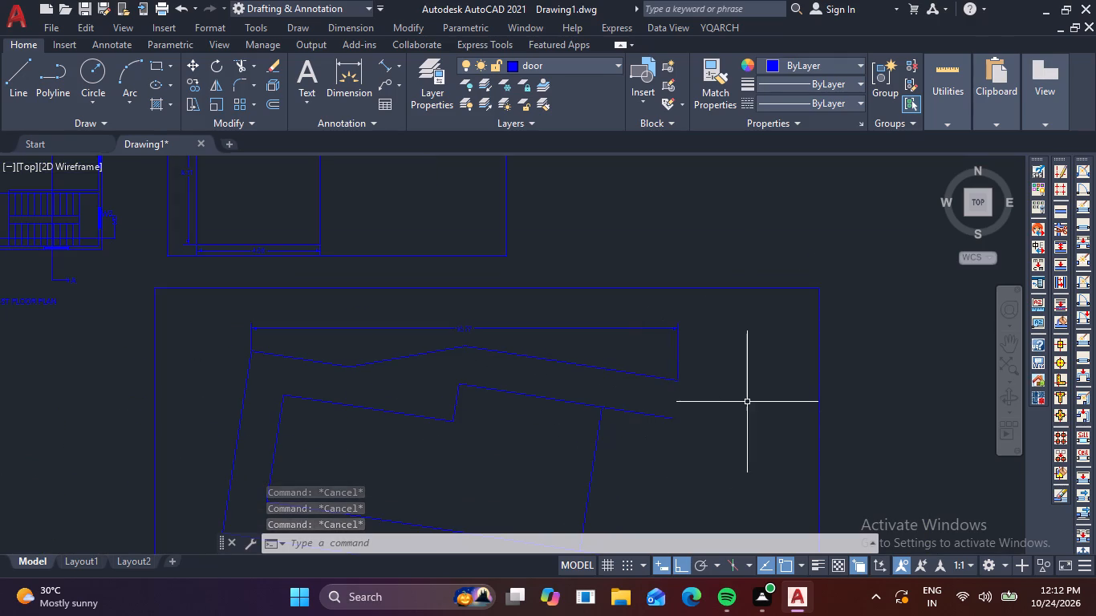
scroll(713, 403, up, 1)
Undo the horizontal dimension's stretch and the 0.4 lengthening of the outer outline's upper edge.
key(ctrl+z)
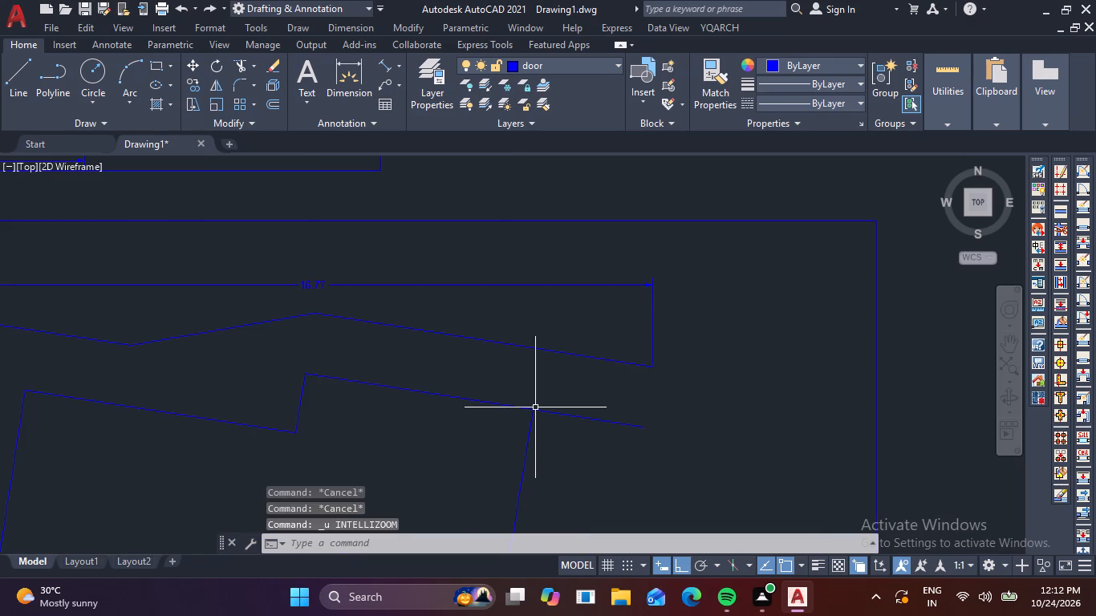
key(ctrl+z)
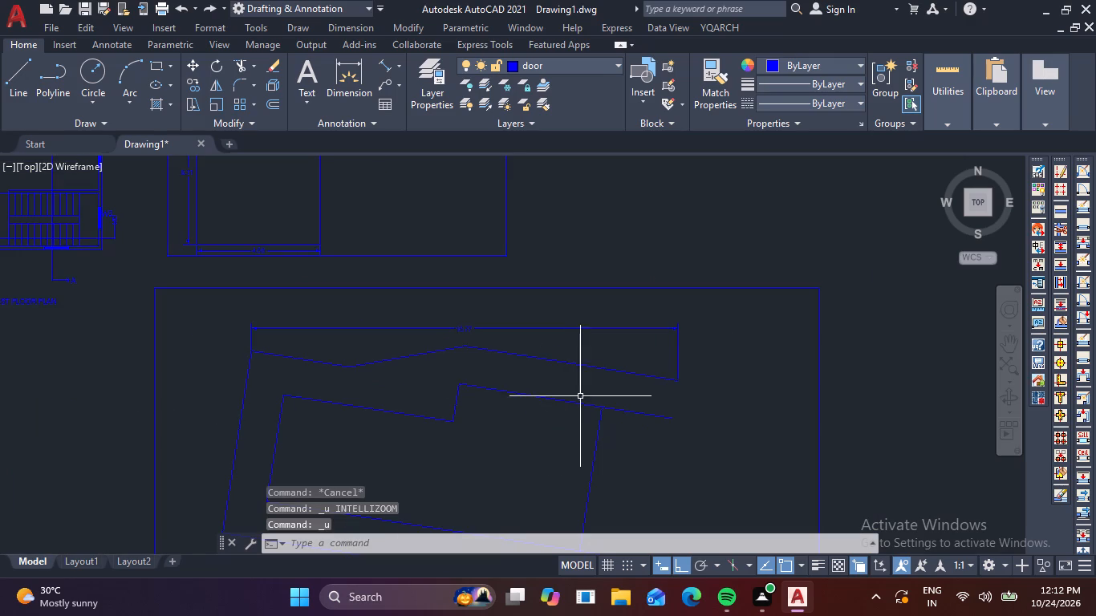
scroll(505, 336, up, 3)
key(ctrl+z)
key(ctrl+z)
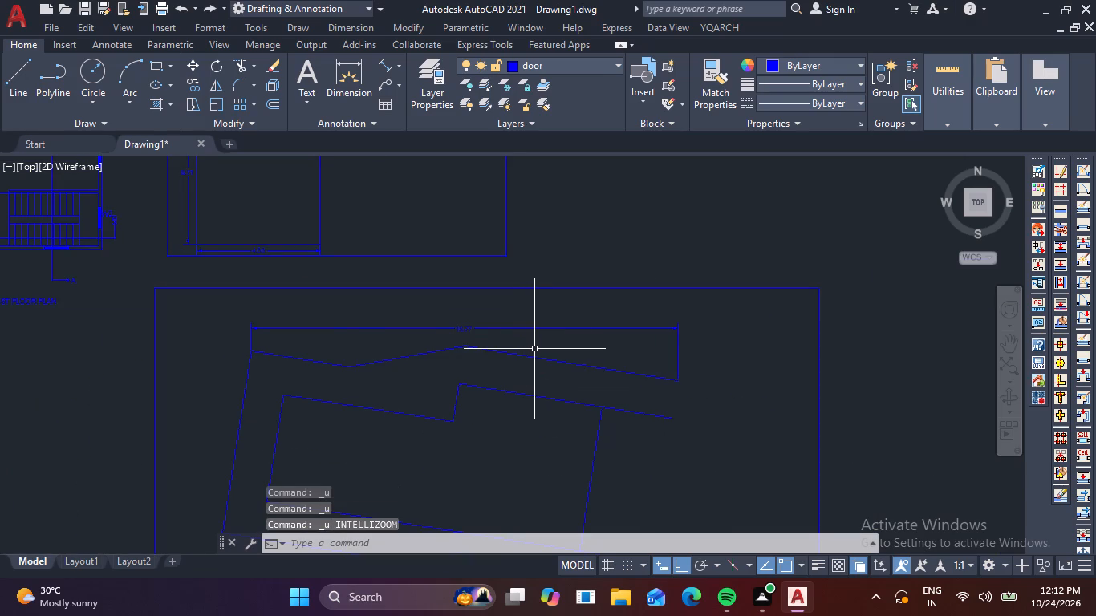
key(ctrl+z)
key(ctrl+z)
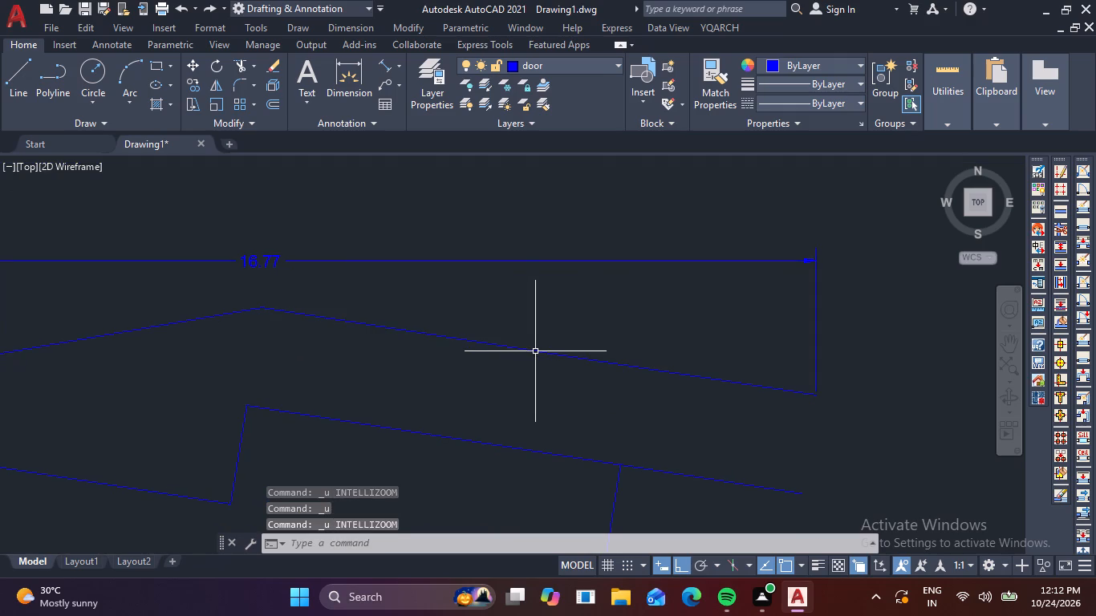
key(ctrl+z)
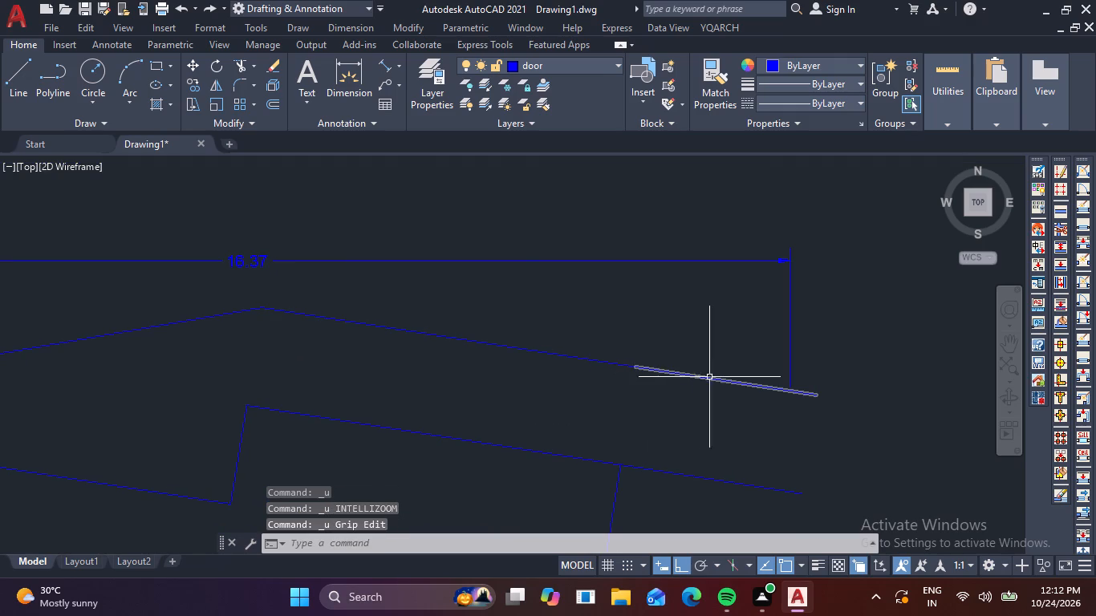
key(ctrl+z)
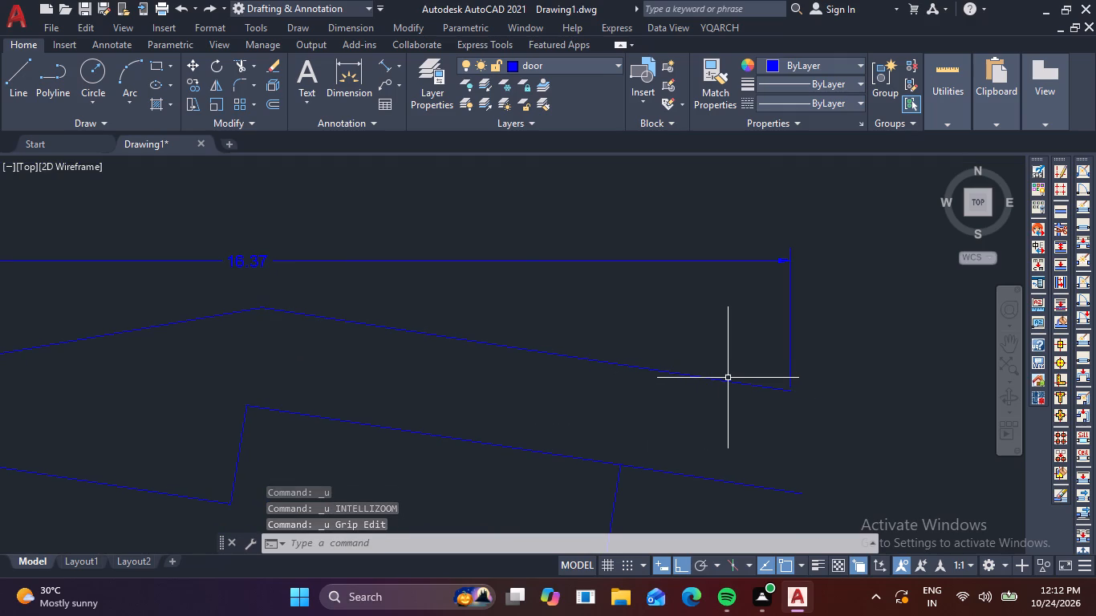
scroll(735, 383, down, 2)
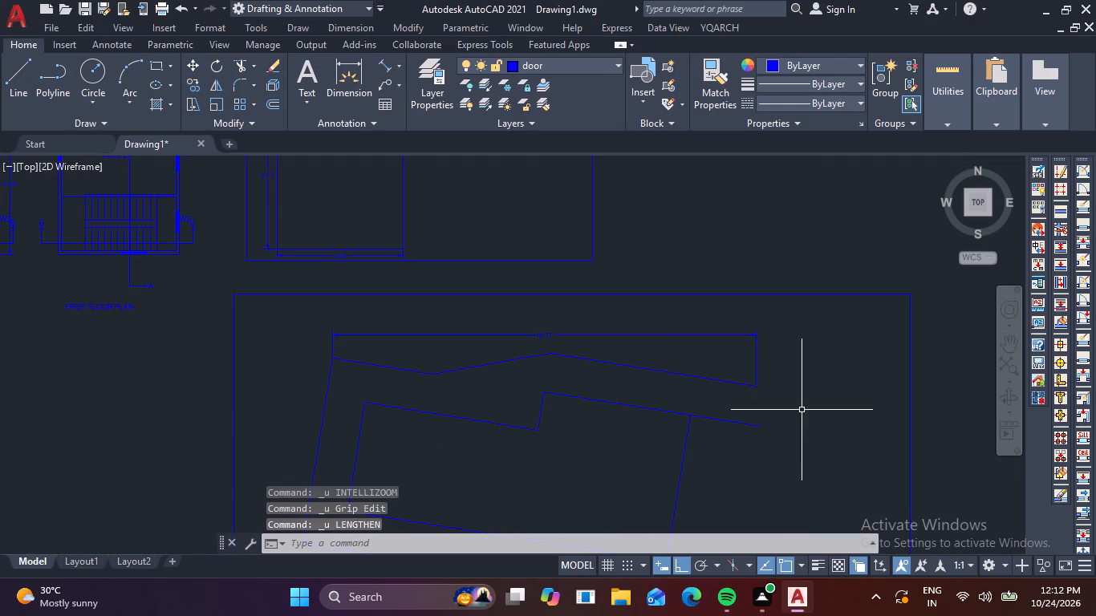
Draw a line closing the outer outline's open side, from the lower edge's open end to the upper edge's open end.
key(Escape)
middle_drag(802, 410, 749, 286)
key(Escape)
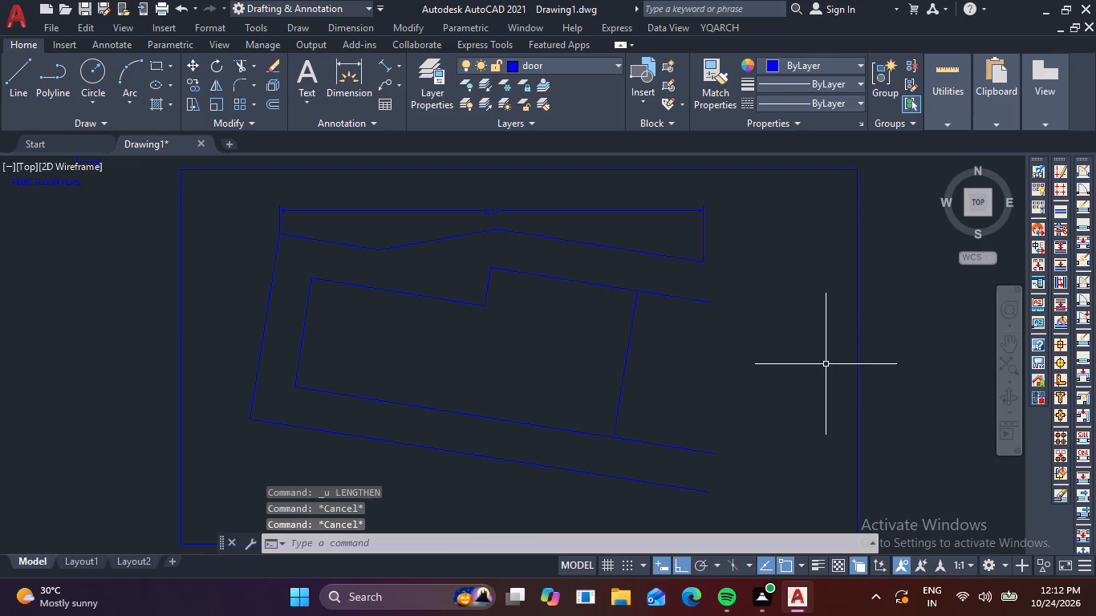
text(L)
key(space)
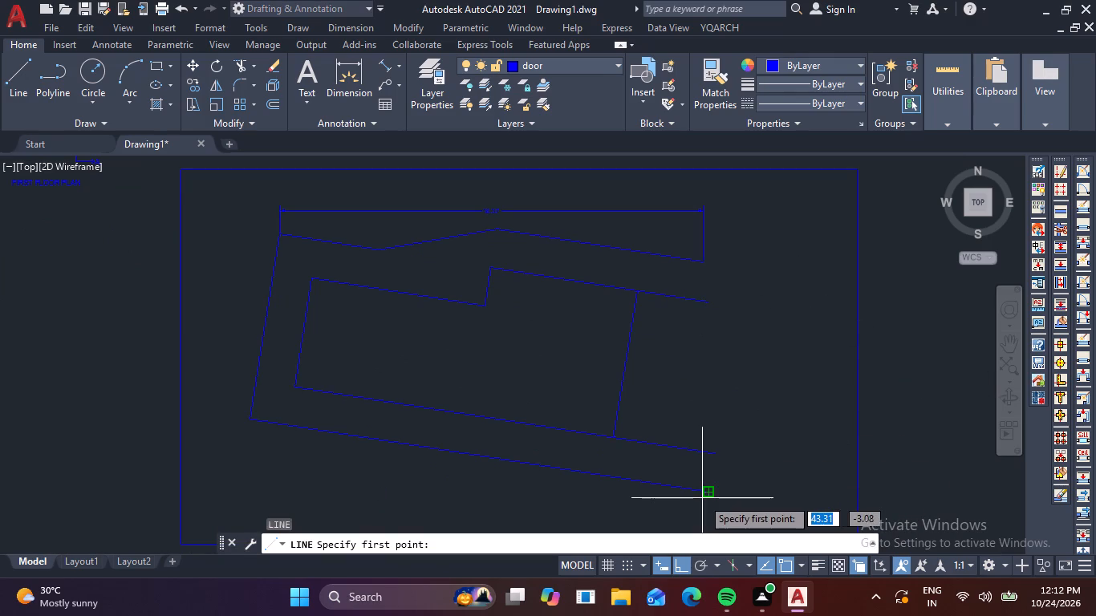
click(712, 493)
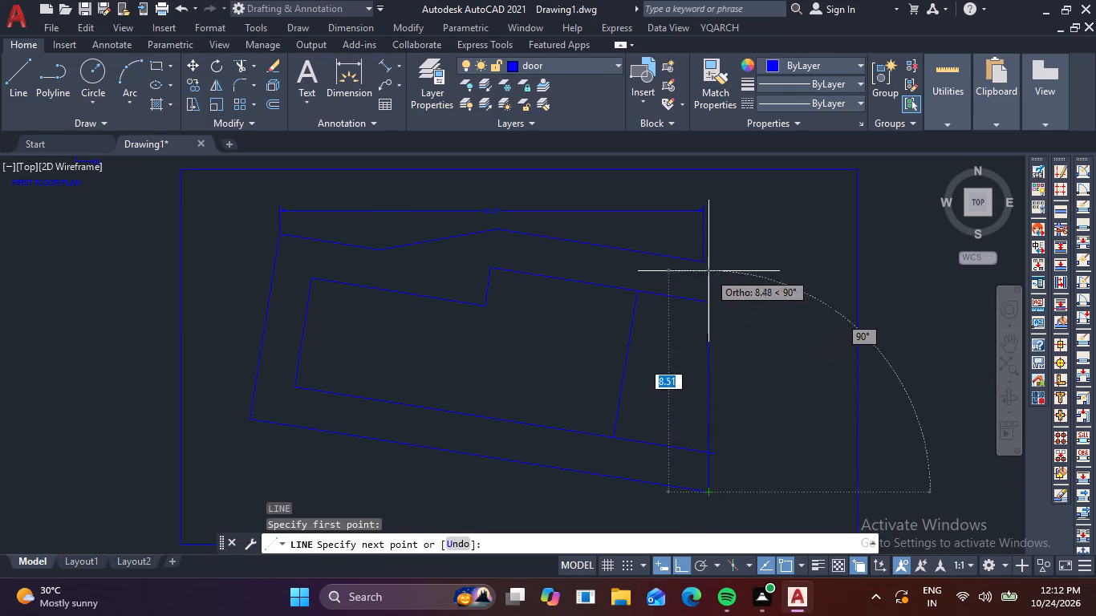
scroll(707, 269, up, 2)
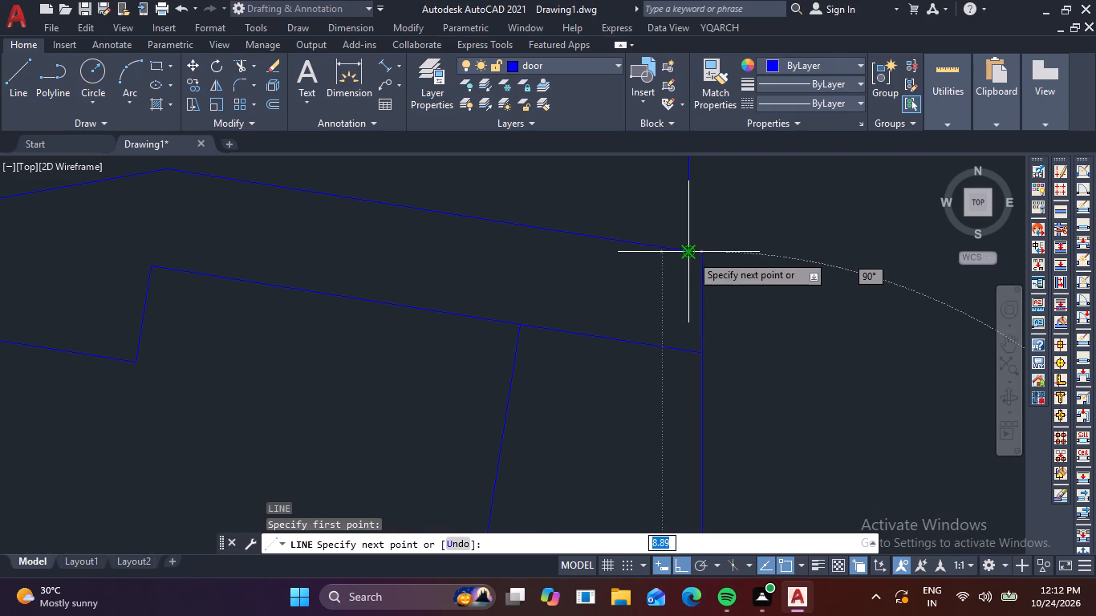
click(691, 254)
key(Escape)
scroll(773, 296, down, 2)
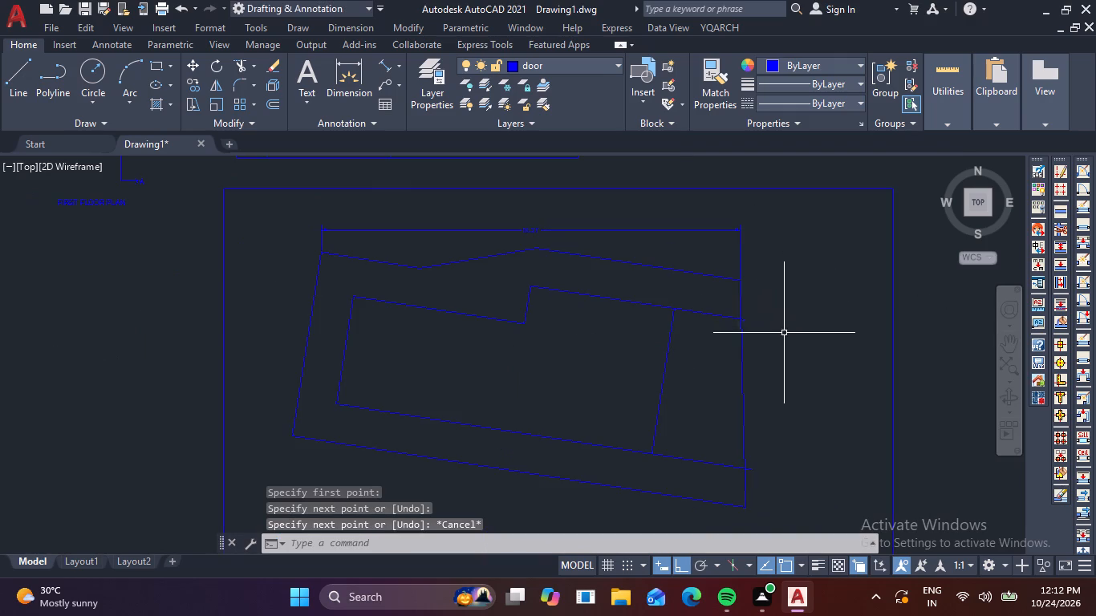
Trim the inner outline's lower and upper edges where they overhang the new closing line.
middle_drag(784, 333, 764, 294)
text(TR)
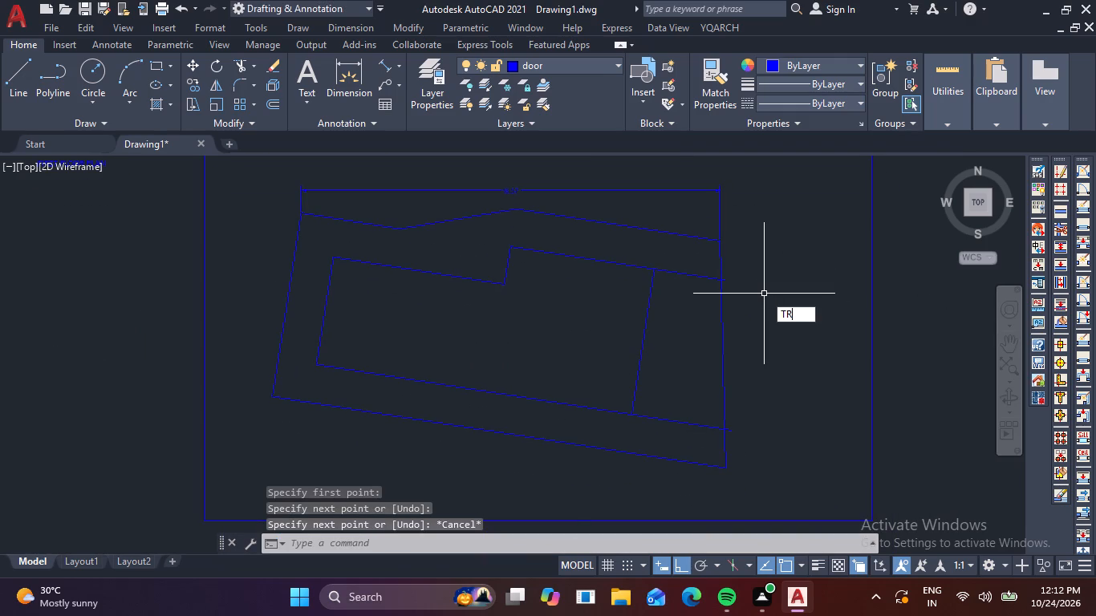
key(space)
scroll(747, 426, up, 3)
click(660, 449)
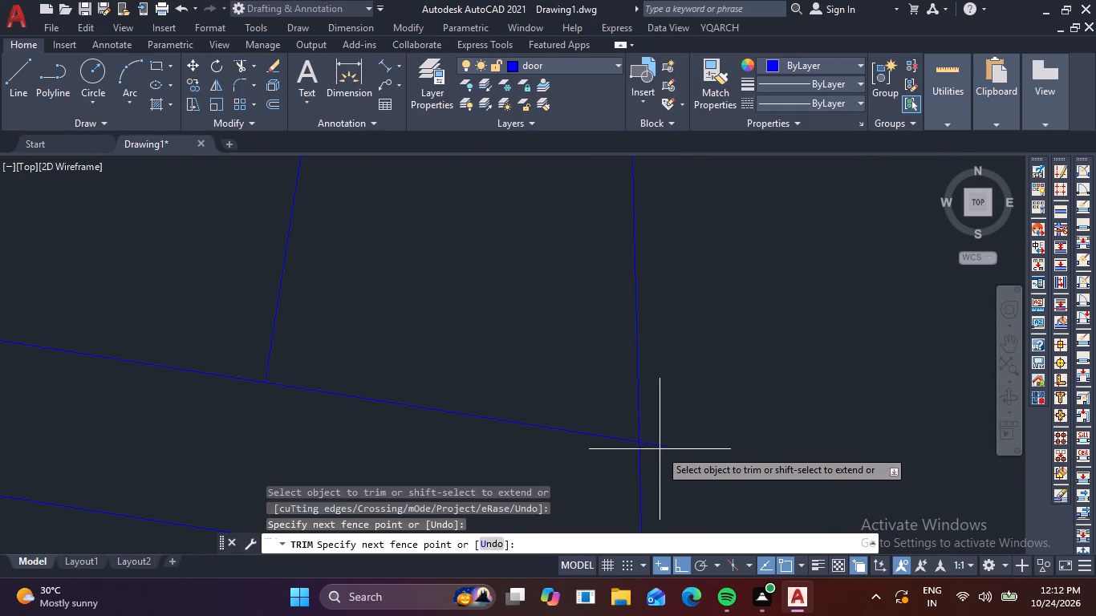
click(668, 426)
scroll(694, 388, down, 3)
middle_drag(741, 310, 720, 385)
scroll(689, 333, up, 2)
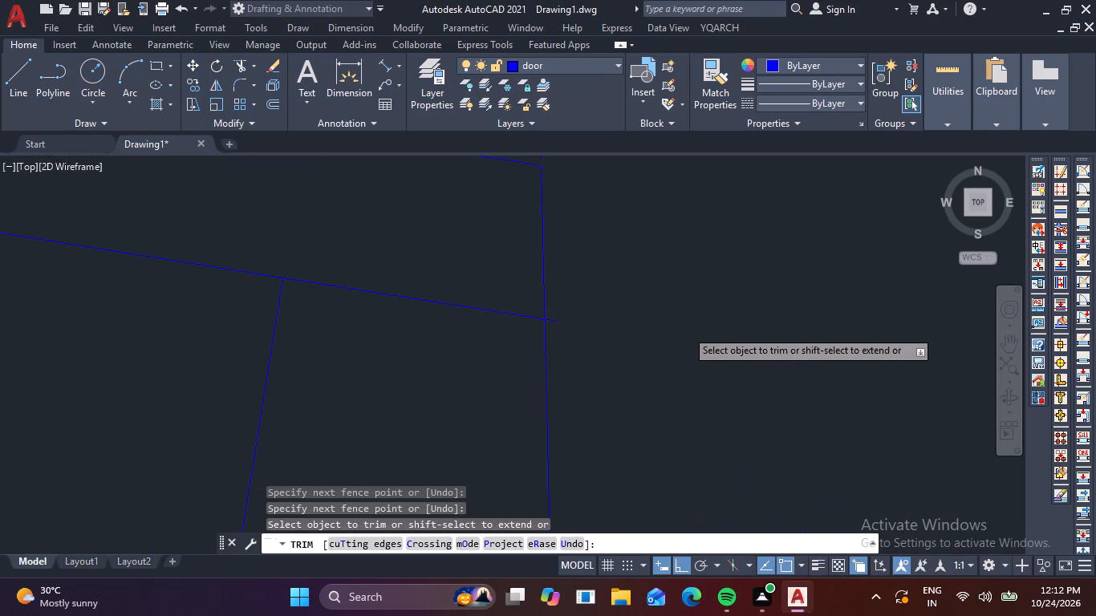
scroll(684, 327, up, 1)
click(564, 304)
click(550, 331)
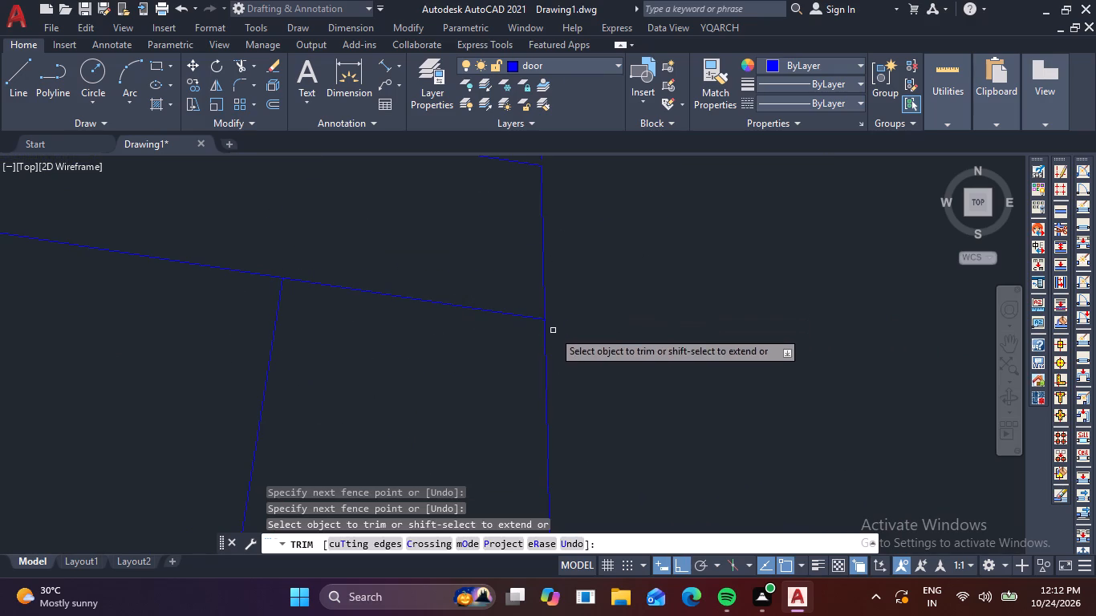
scroll(591, 326, down, 2)
key(Escape)
key(Escape)
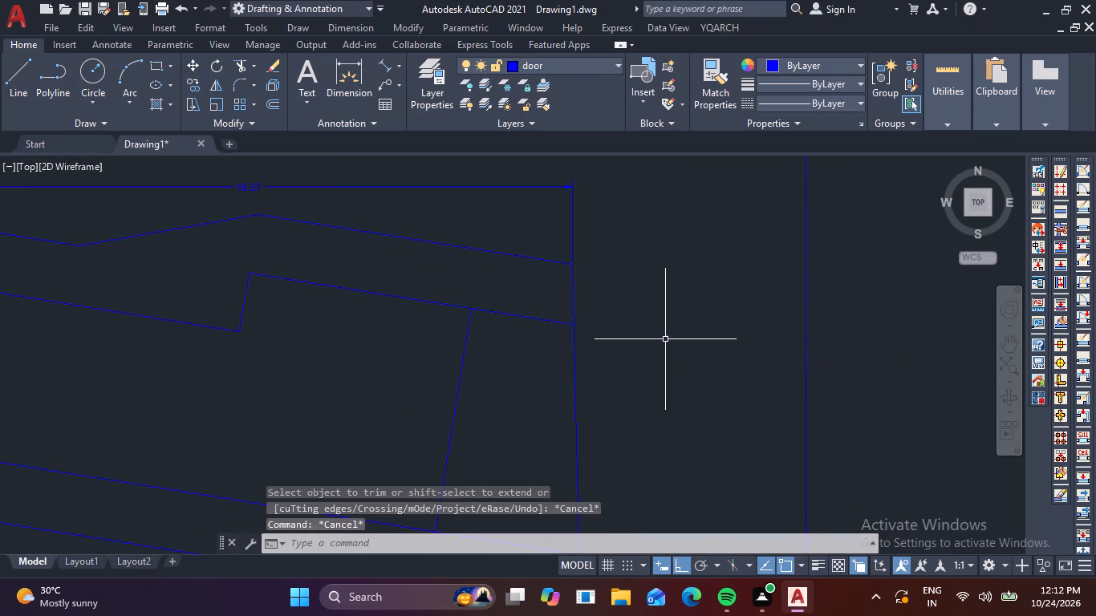
key(Escape)
key(Escape)
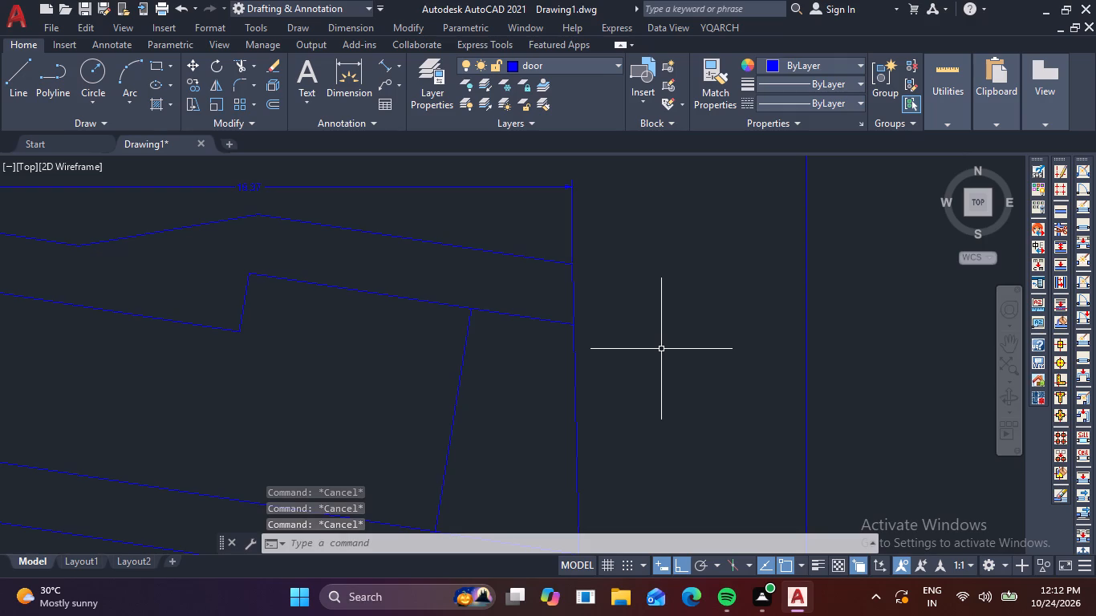
Move the boundary rectangle with the tilted outlines and dimension straight down, farther away from the area key plan.
scroll(662, 346, down, 2)
middle_drag(676, 333, 679, 352)
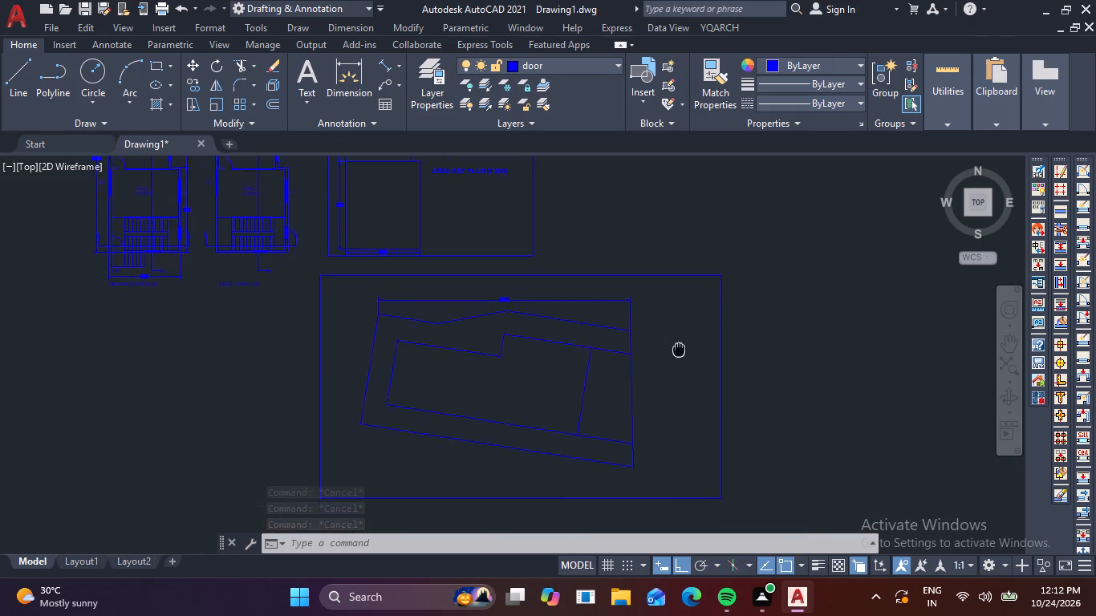
middle_drag(679, 352, 680, 368)
click(297, 285)
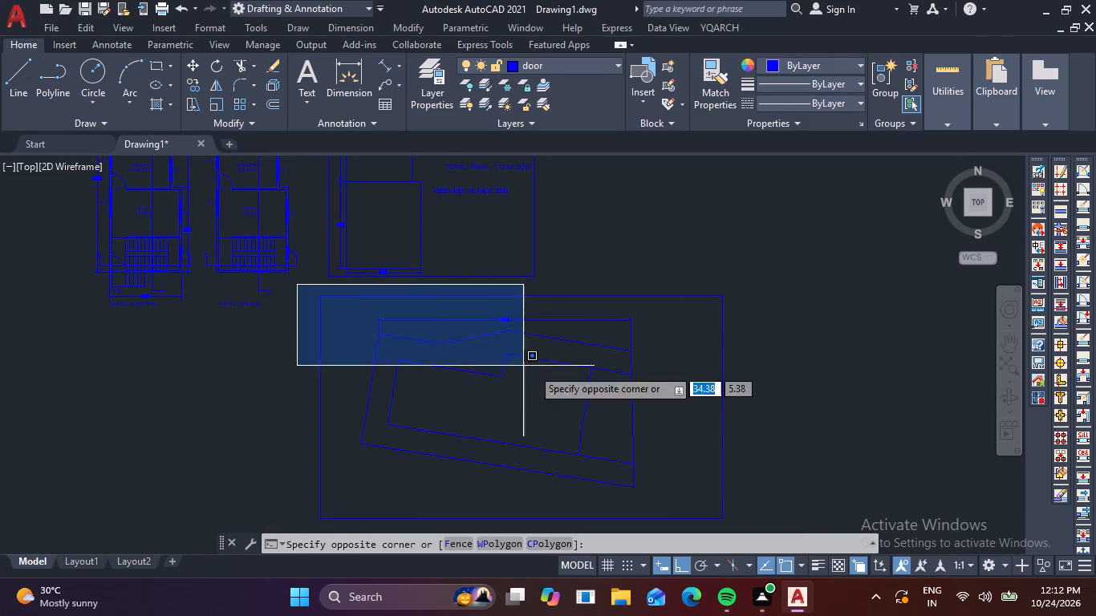
middle_drag(691, 460, 688, 443)
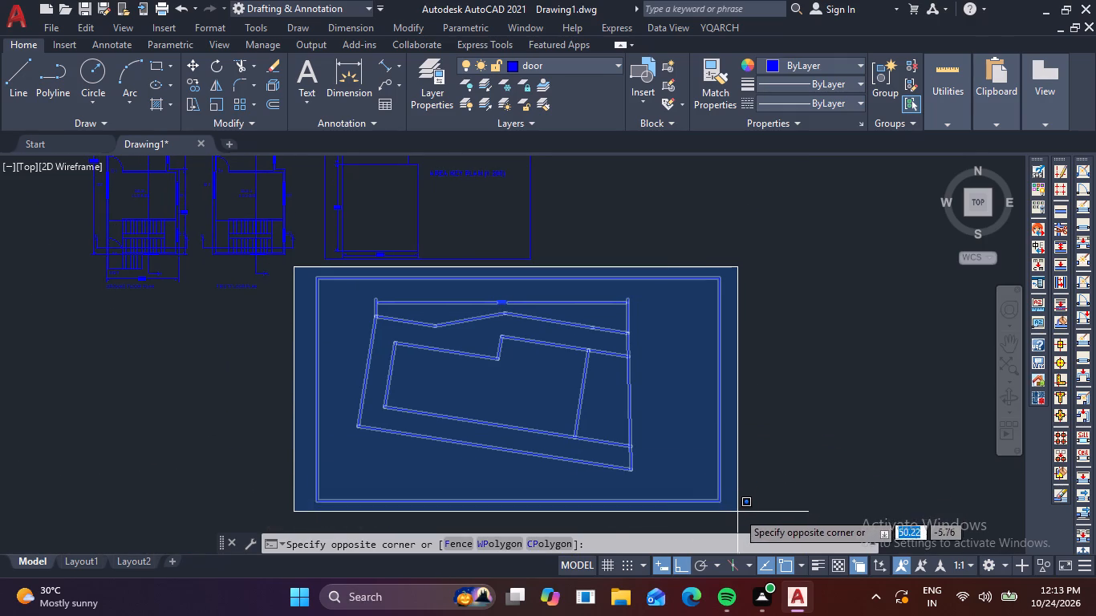
click(737, 512)
key(m)
key(space)
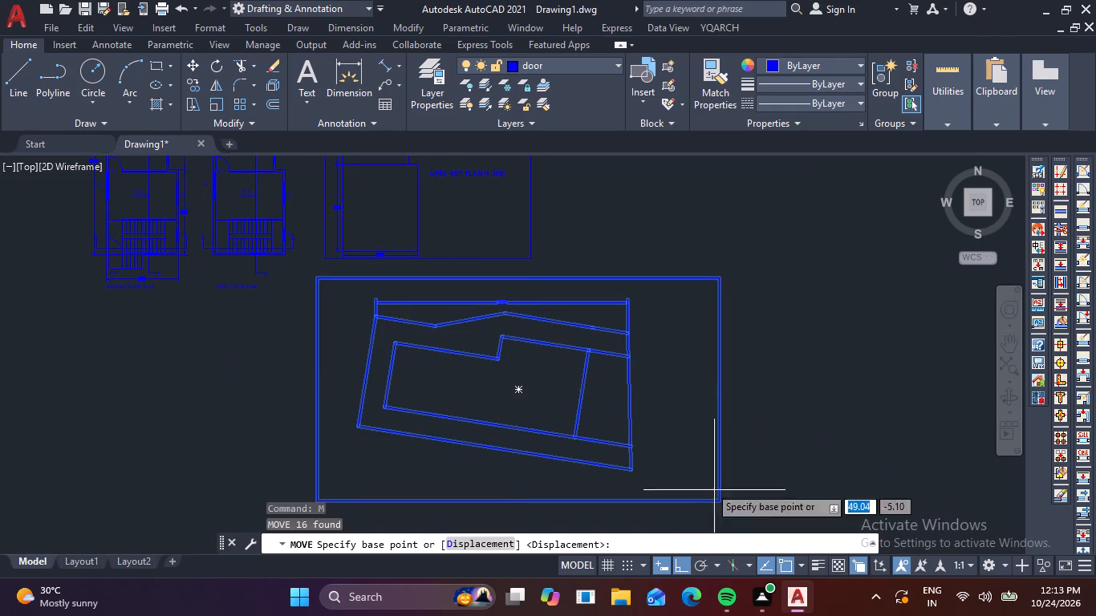
click(521, 385)
scroll(542, 412, down, 1)
middle_drag(532, 427, 509, 371)
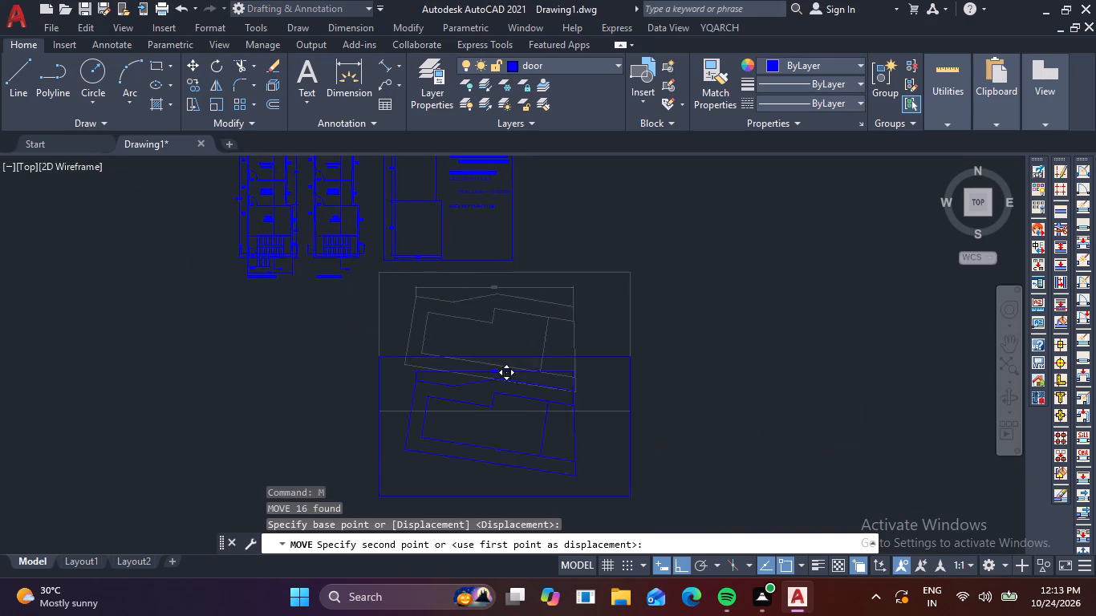
click(507, 403)
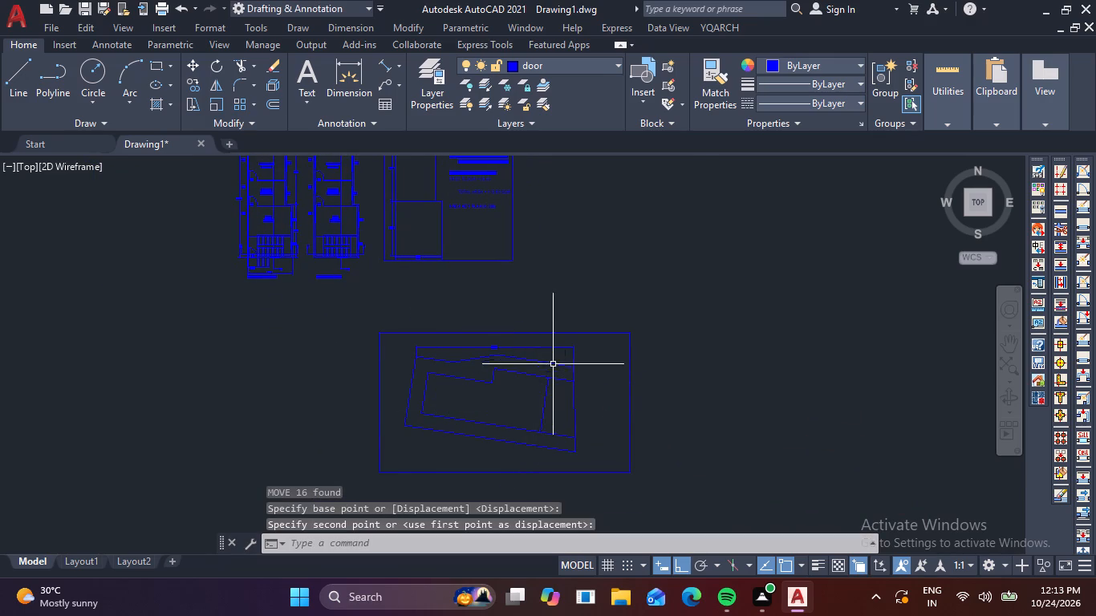
Enlarge the boundary rectangle around the outlines by stretching its upper edge up, lower edge down about 2.19, and right edge outward.
scroll(553, 358, up, 2)
drag(454, 298, 436, 284)
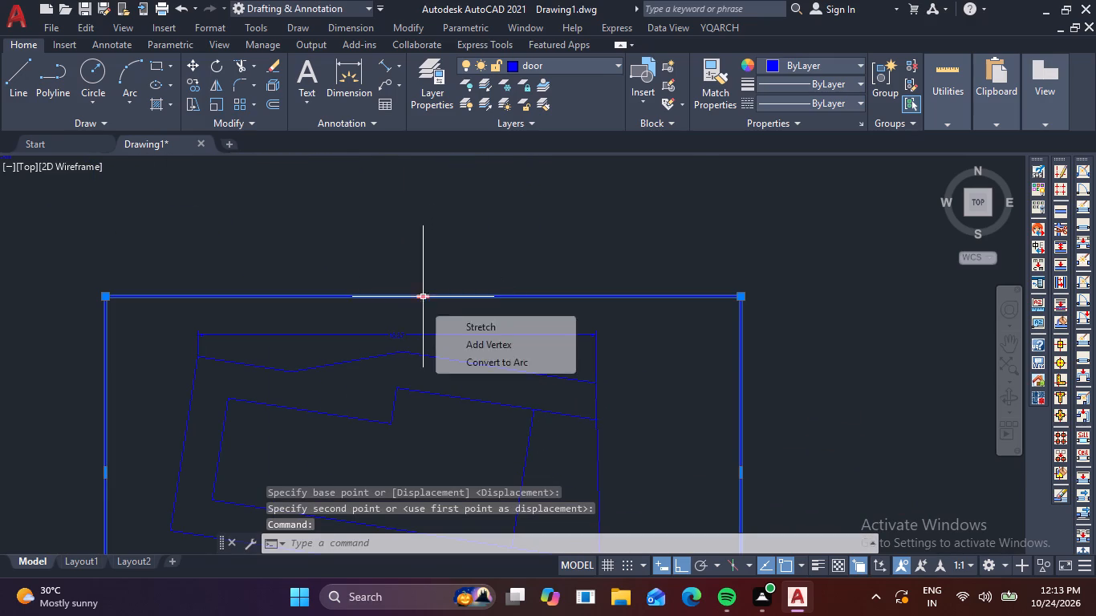
click(423, 299)
click(412, 237)
scroll(446, 272, down, 2)
middle_drag(485, 333, 463, 244)
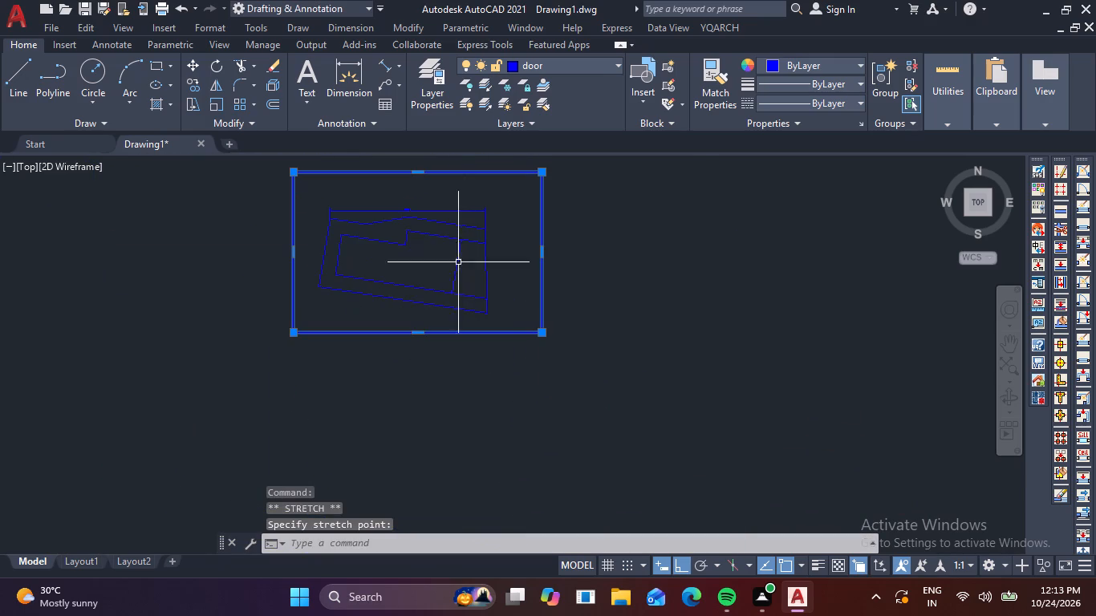
click(420, 331)
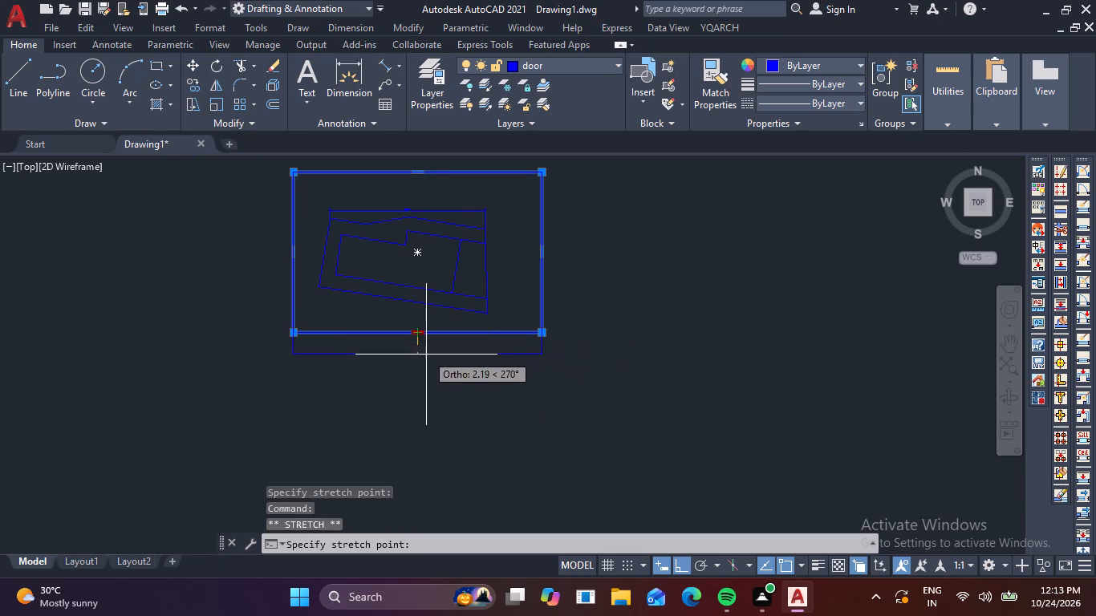
click(426, 355)
scroll(520, 299, up, 1)
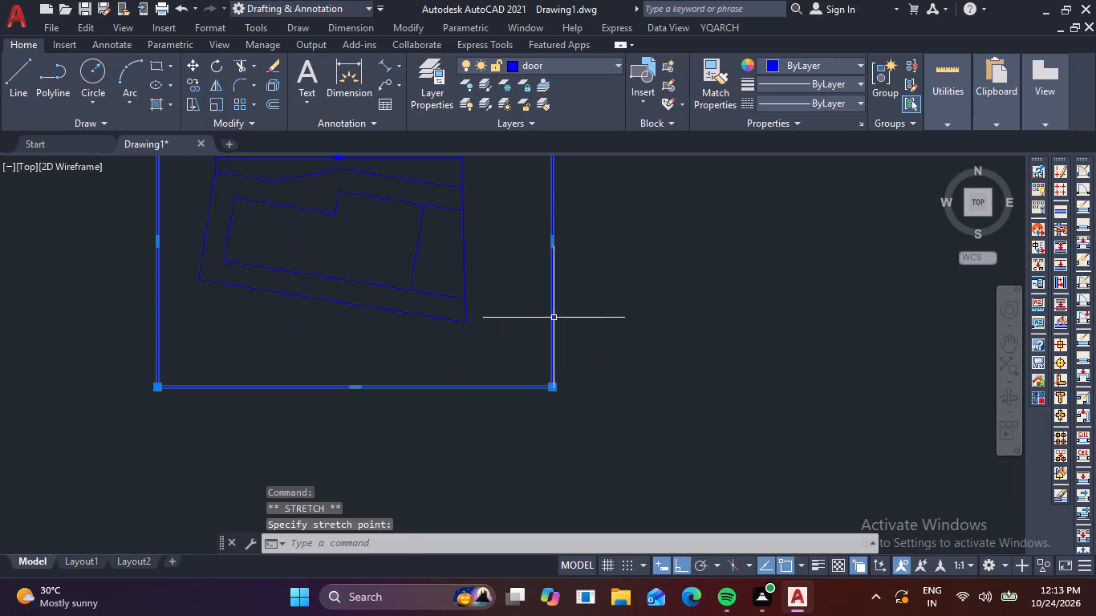
middle_drag(594, 273, 587, 319)
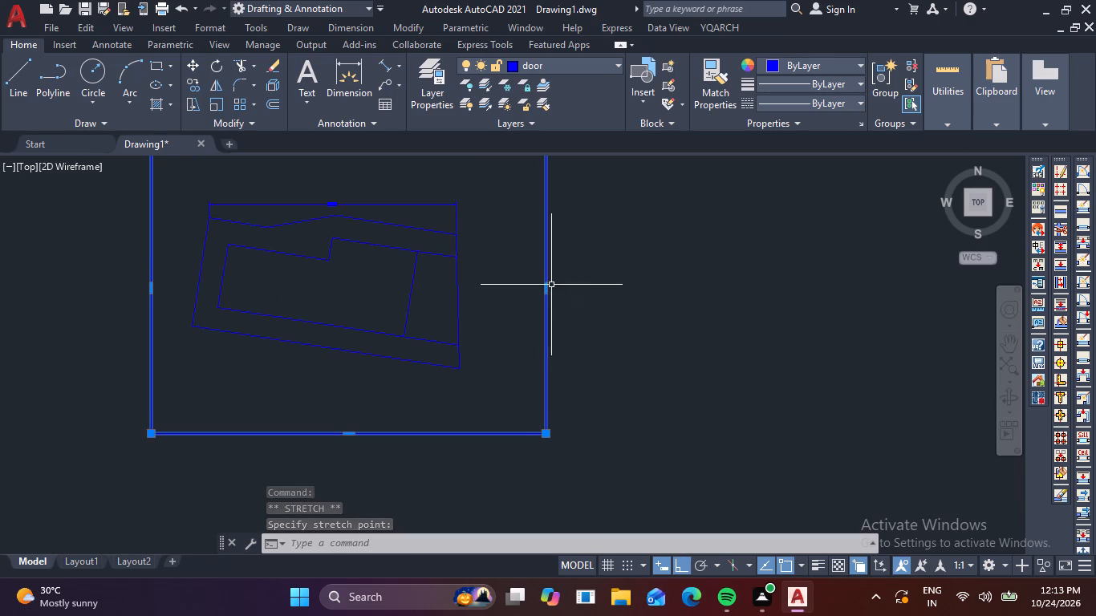
click(550, 286)
click(599, 284)
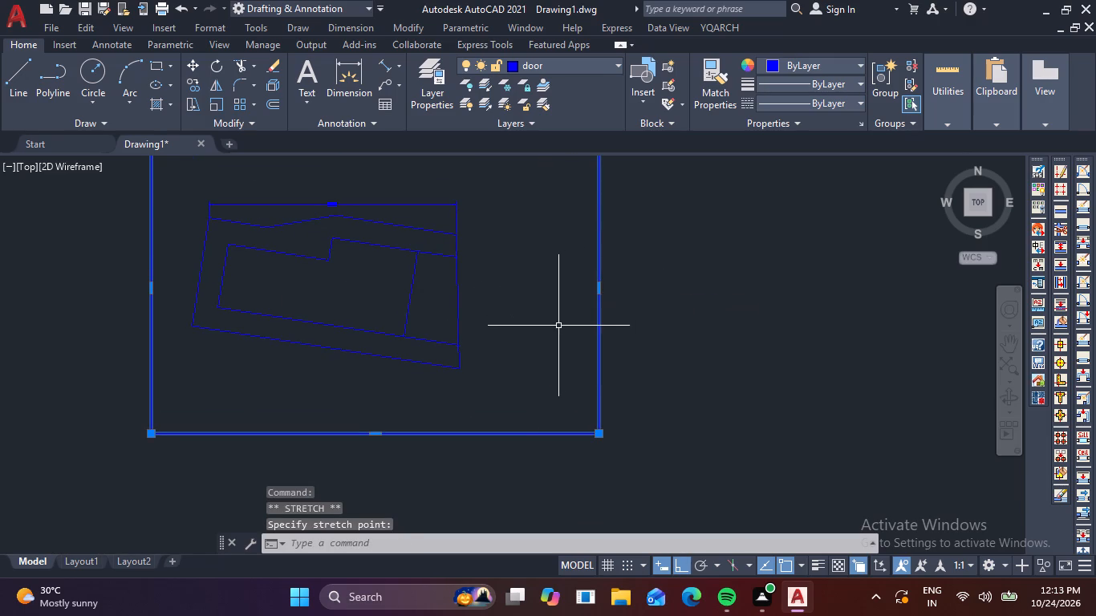
key(Escape)
Draw a two-segment line from below the outer outline's lower right corner to its upper right corner and on vertically past the dimension line.
middle_drag(556, 326, 526, 367)
text(L)
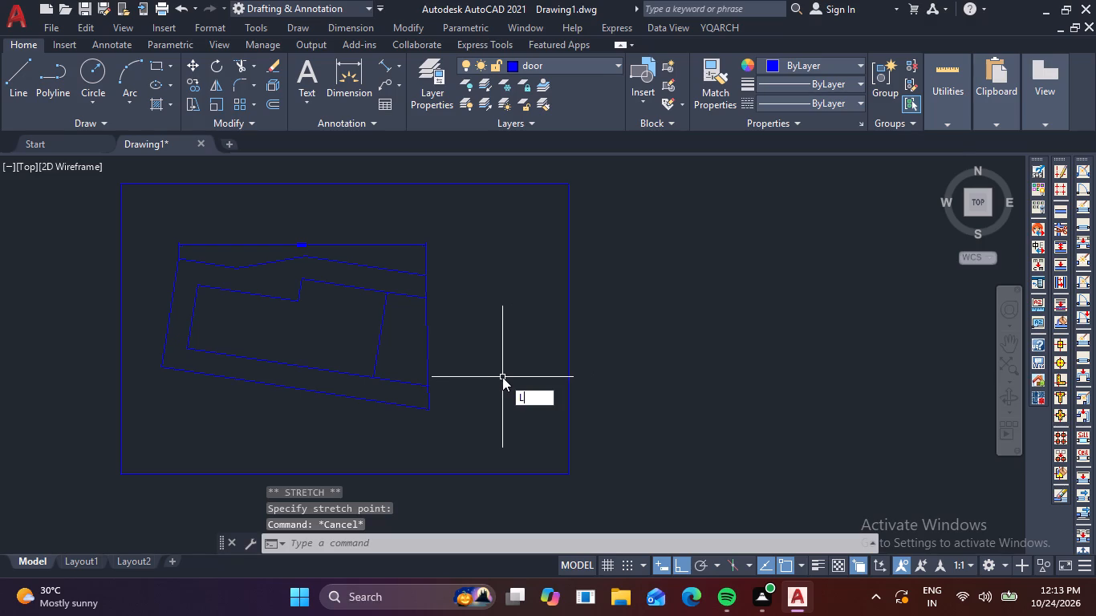
key(space)
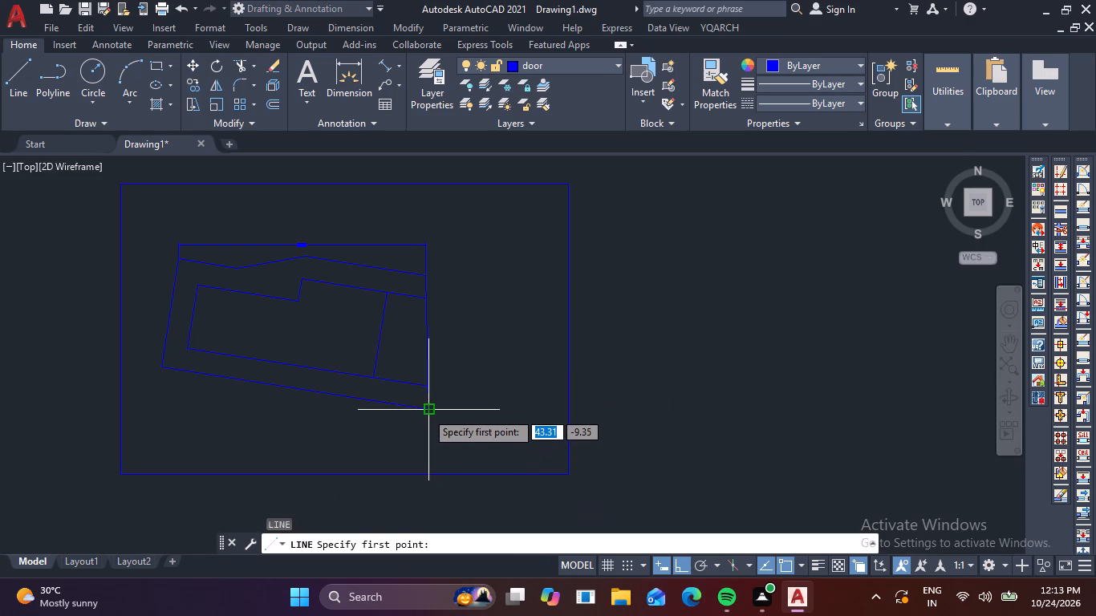
click(427, 458)
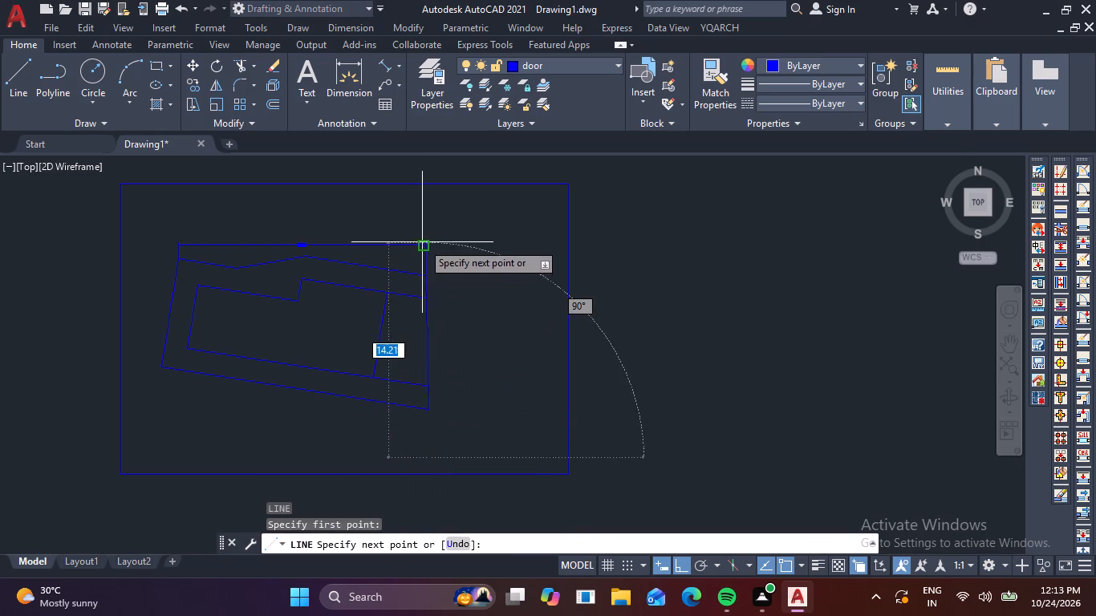
scroll(432, 228, up, 2)
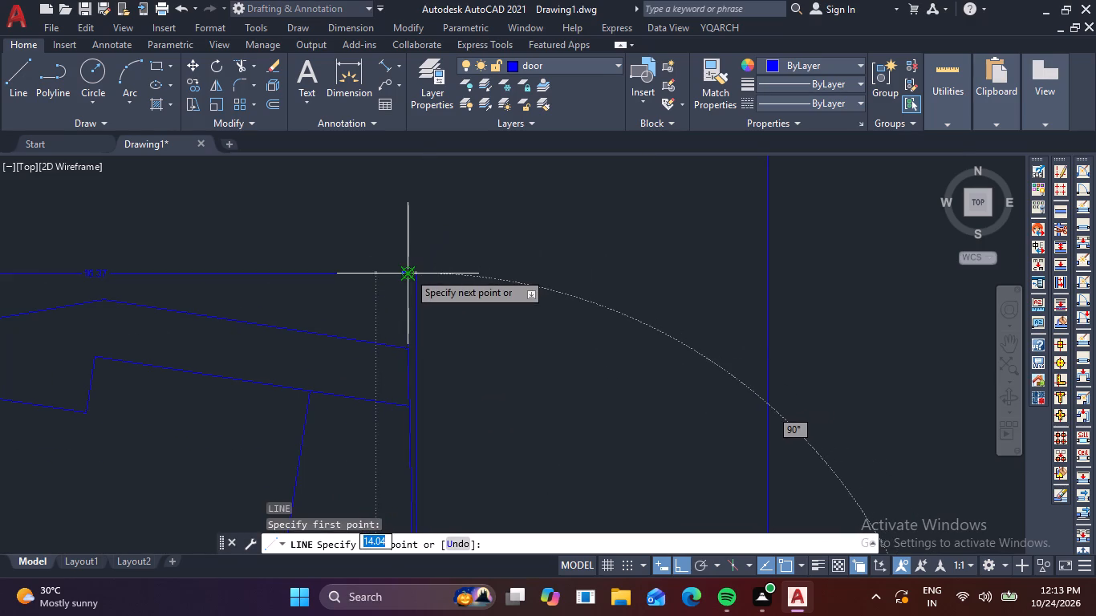
scroll(413, 371, up, 2)
click(395, 321)
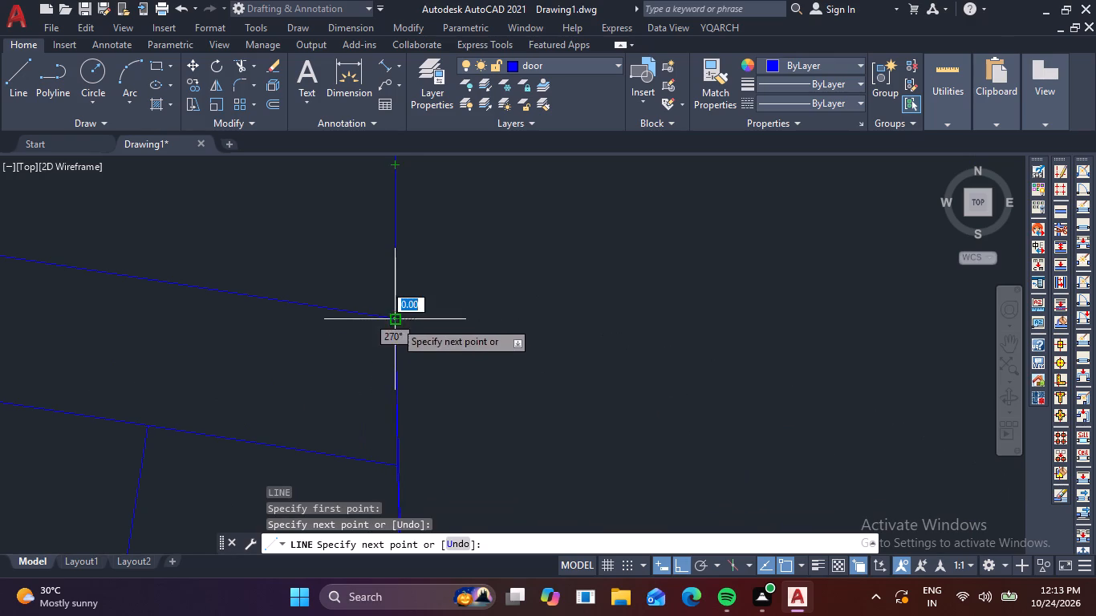
middle_drag(424, 209, 447, 366)
middle_drag(443, 262, 460, 318)
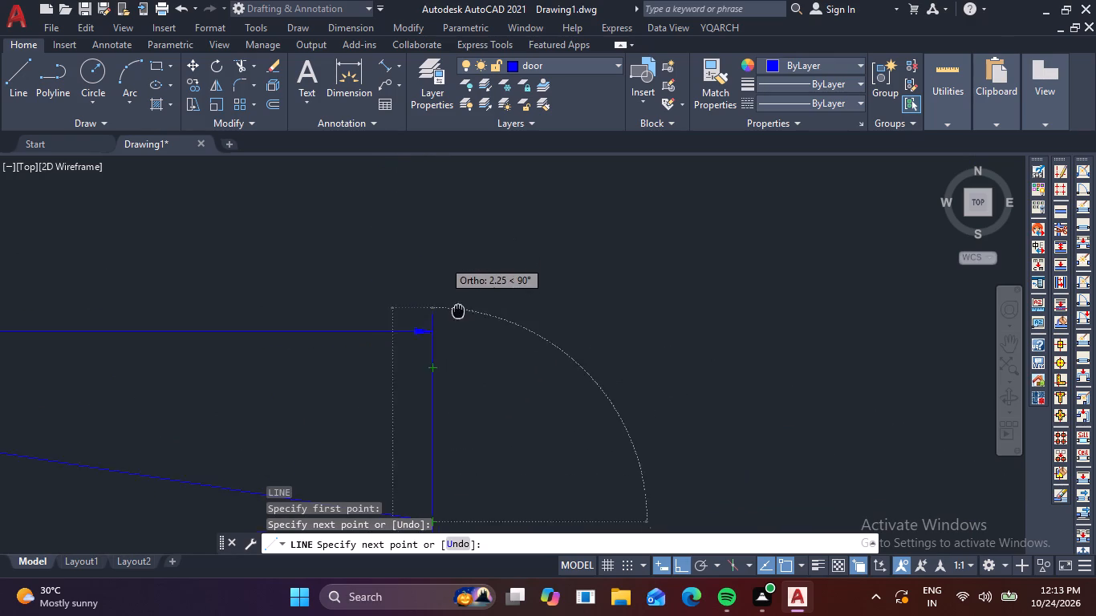
middle_drag(460, 318, 464, 394)
click(436, 191)
key(space)
scroll(537, 220, down, 3)
middle_drag(671, 274, 670, 174)
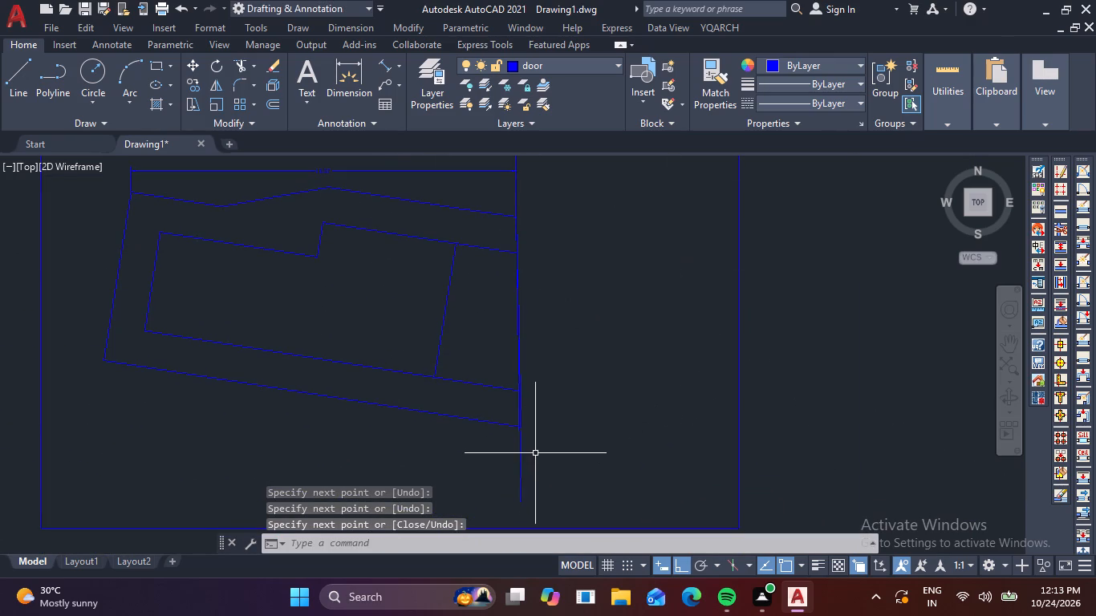
Erase the new line's lower segment, which runs beside the closing line and below the outer outline's lower right corner.
scroll(530, 411, up, 2)
drag(518, 484, 504, 486)
click(417, 489)
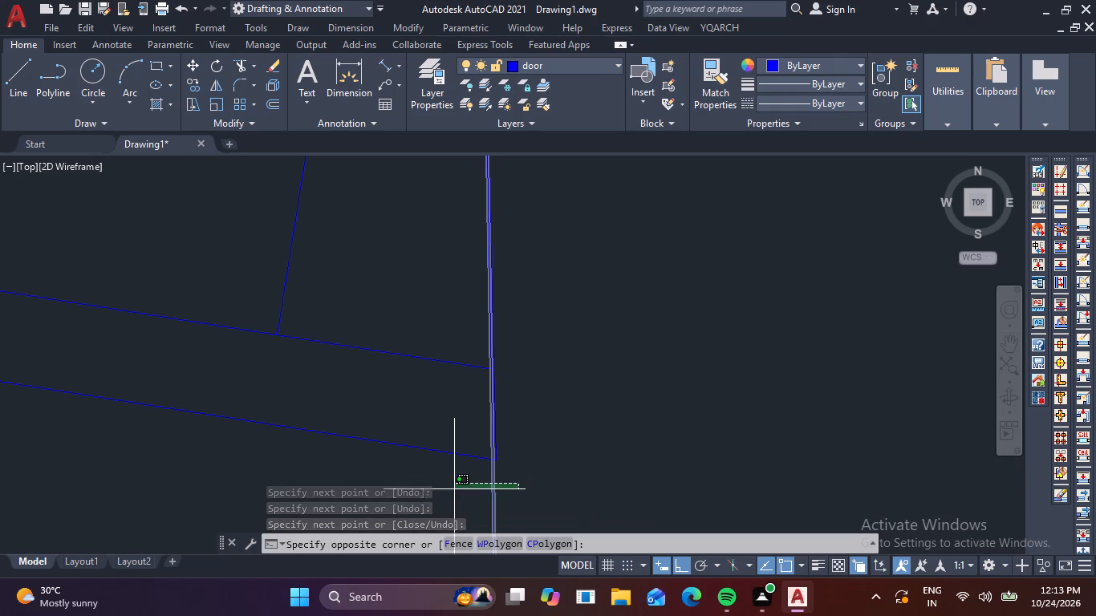
scroll(432, 464, down, 2)
click(560, 448)
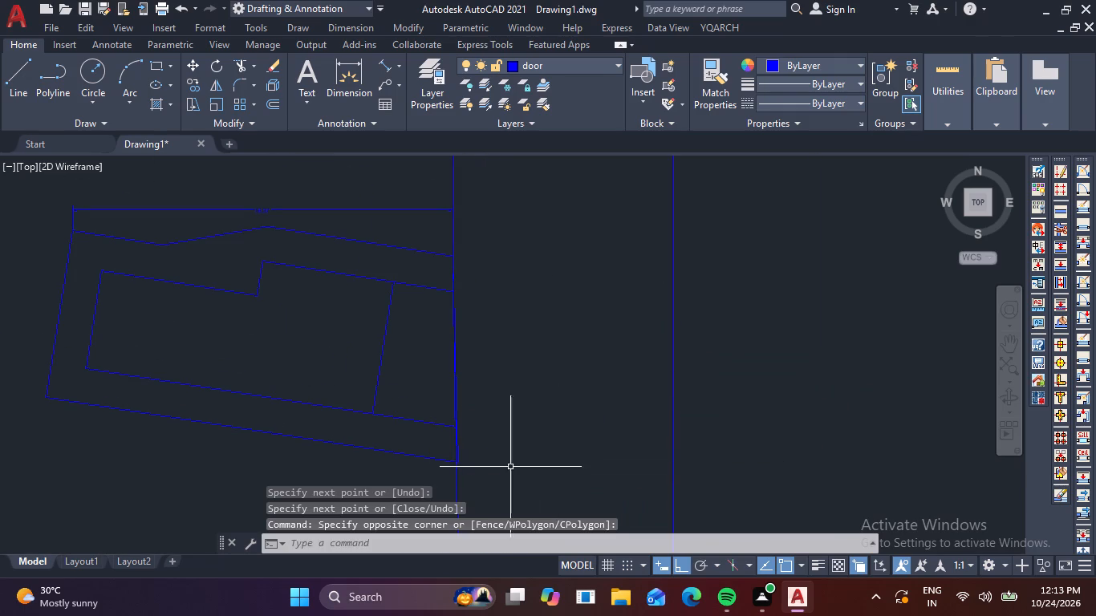
click(493, 472)
click(431, 483)
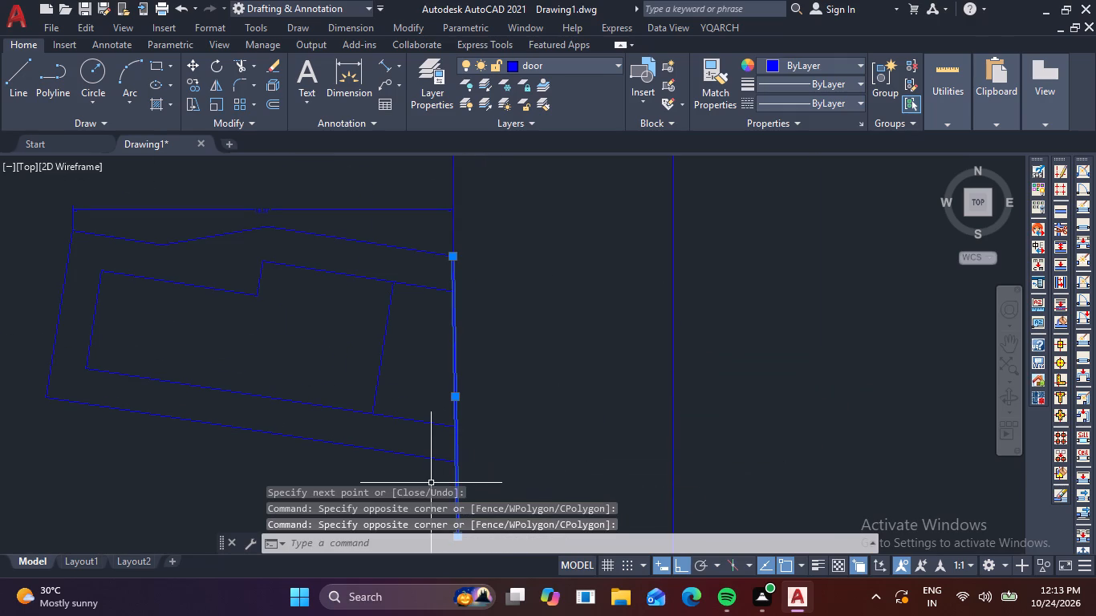
key(Delete)
scroll(469, 363, up, 3)
middle_drag(465, 291, 497, 339)
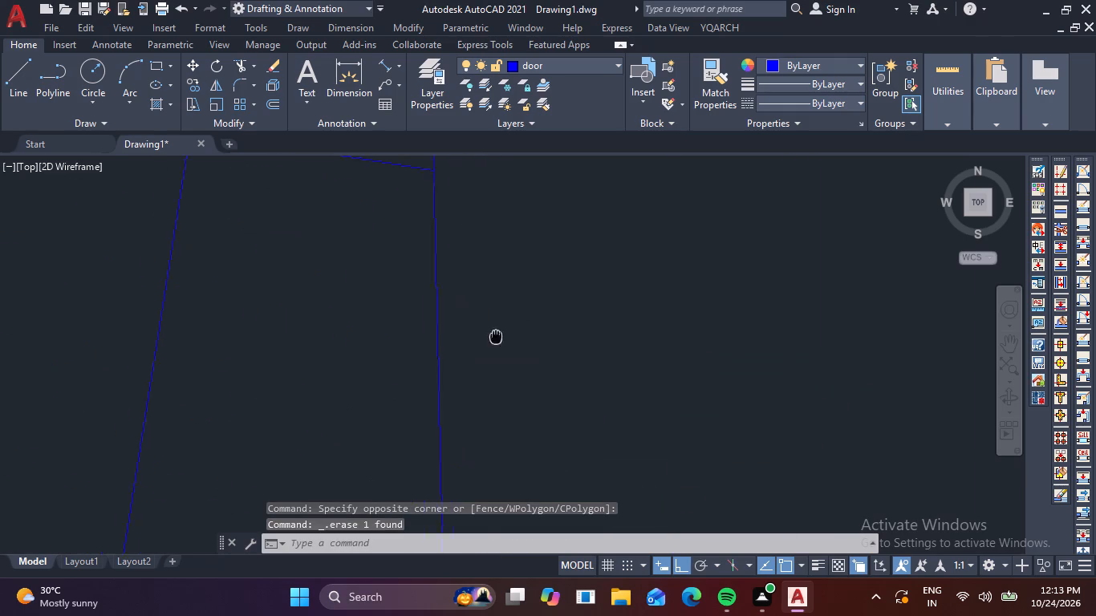
Draw a line from the inner outline's upper right corner to the outer outline's lower right corner, continuing below it along the same slope.
middle_drag(497, 339, 543, 479)
key(space)
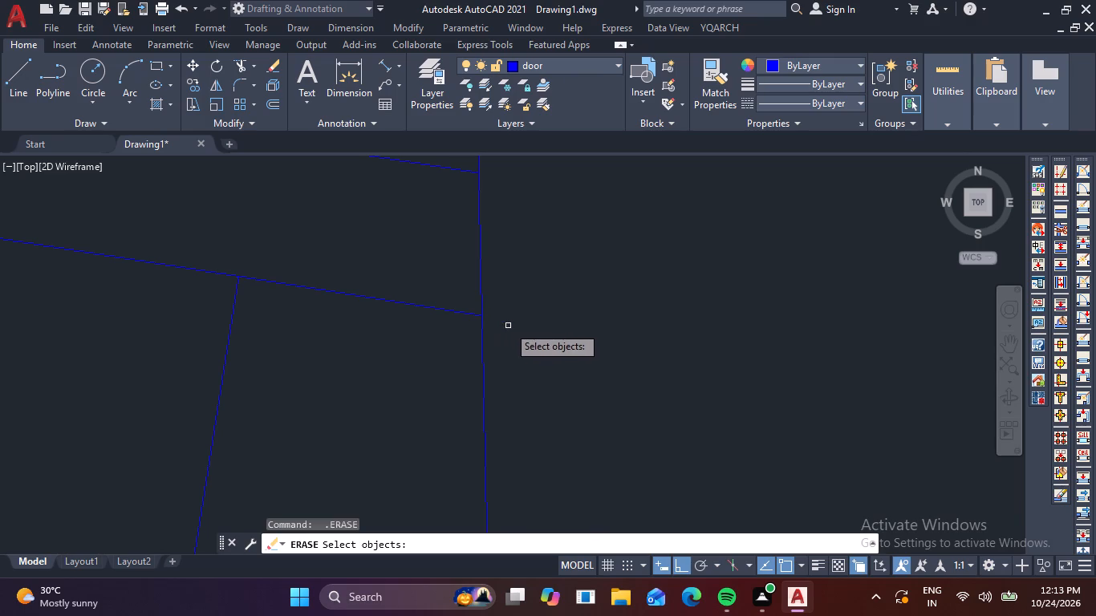
key(Escape)
text(L)
key(space)
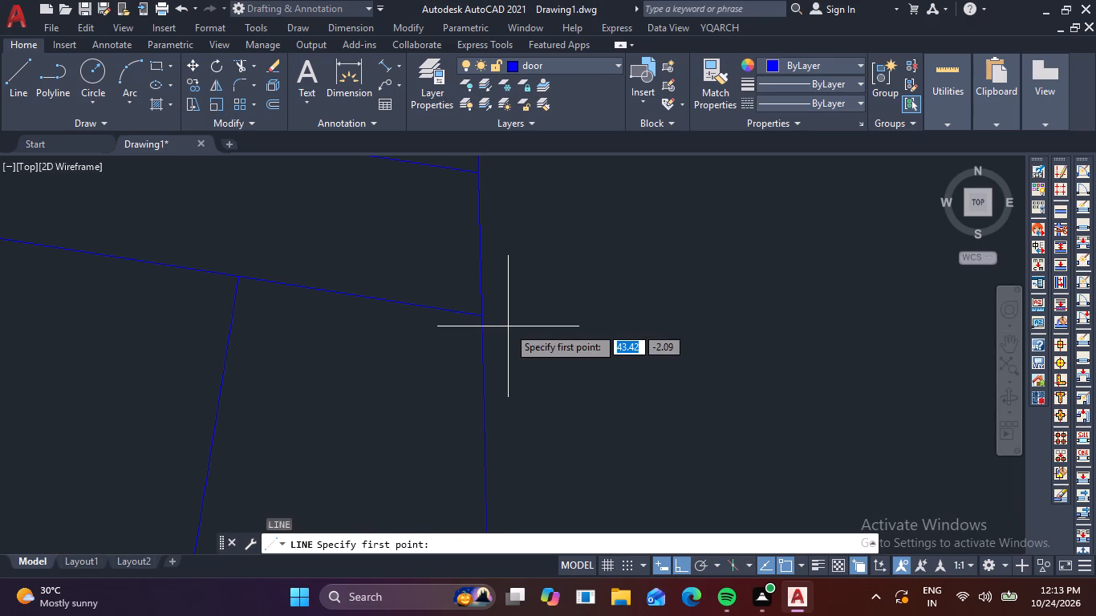
click(479, 318)
scroll(513, 387, down, 2)
middle_drag(516, 423, 478, 232)
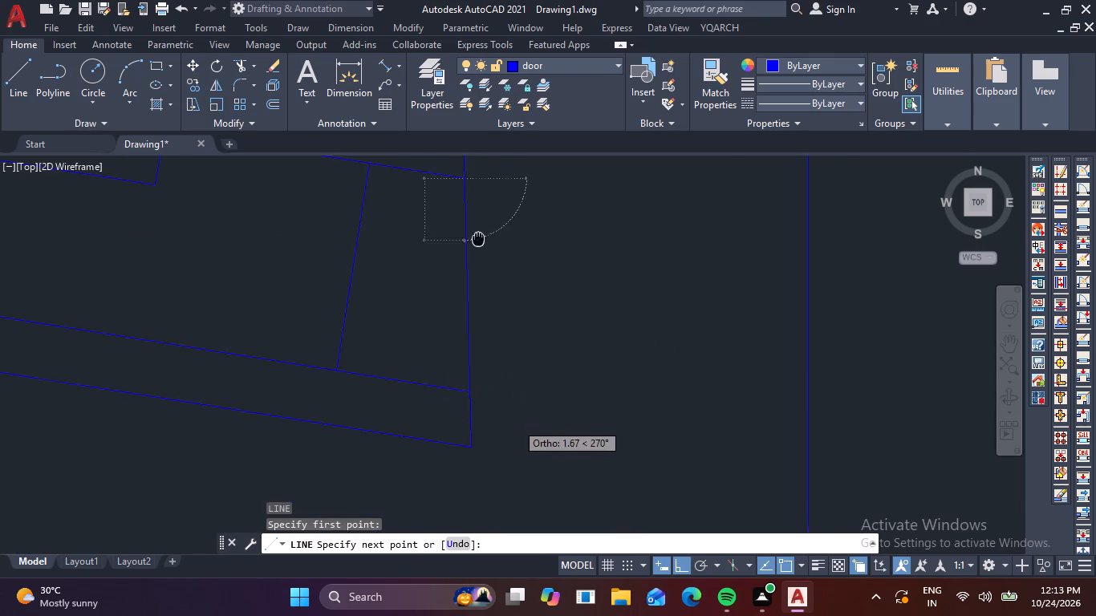
middle_drag(478, 232, 476, 207)
scroll(501, 208, down, 2)
scroll(504, 306, up, 3)
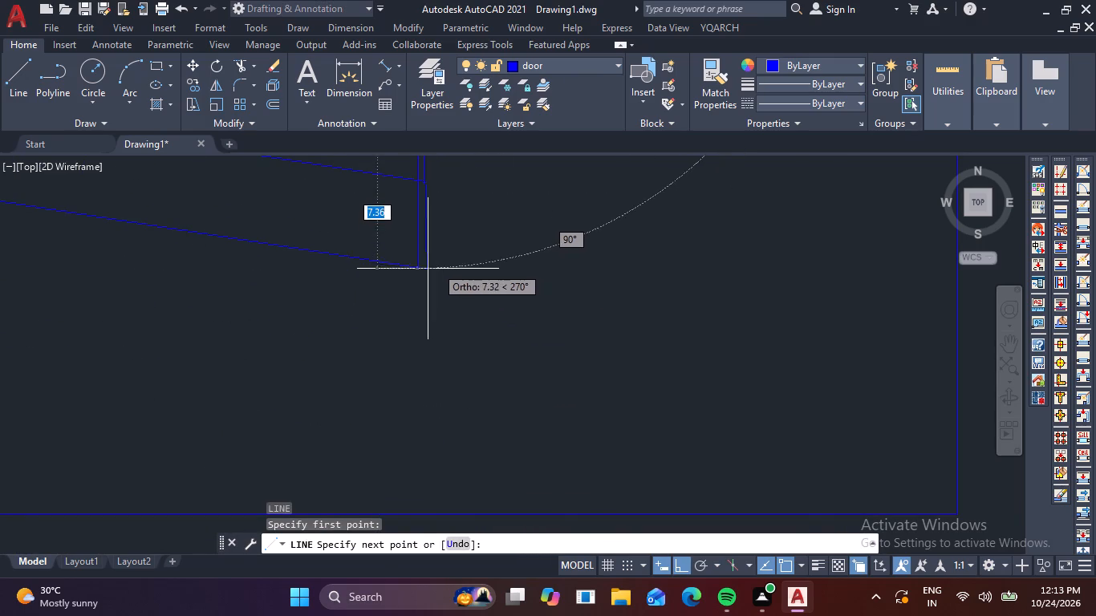
click(424, 272)
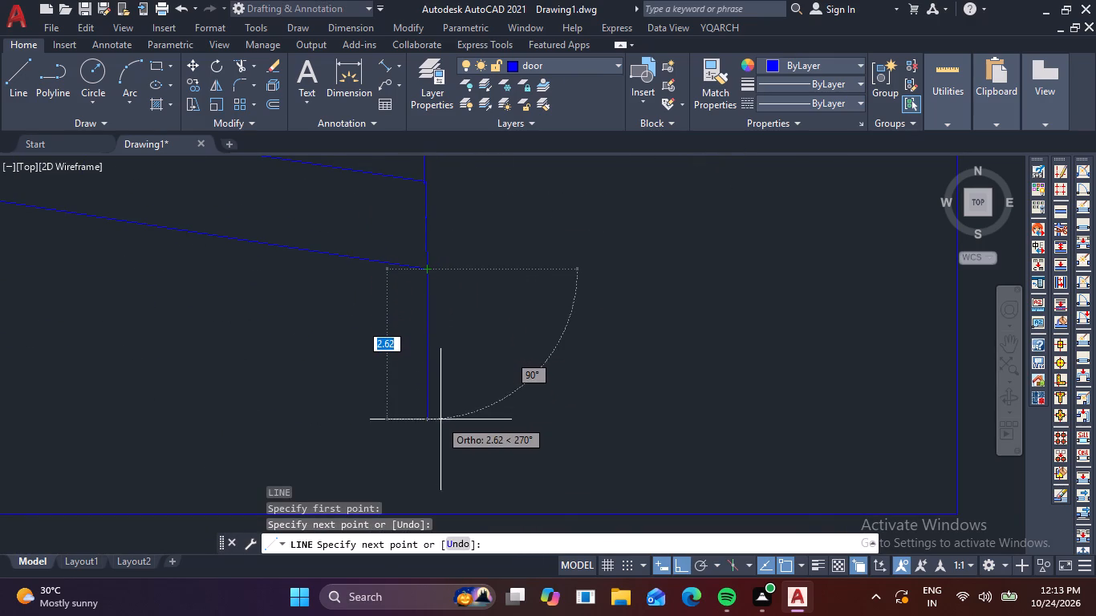
key(F8)
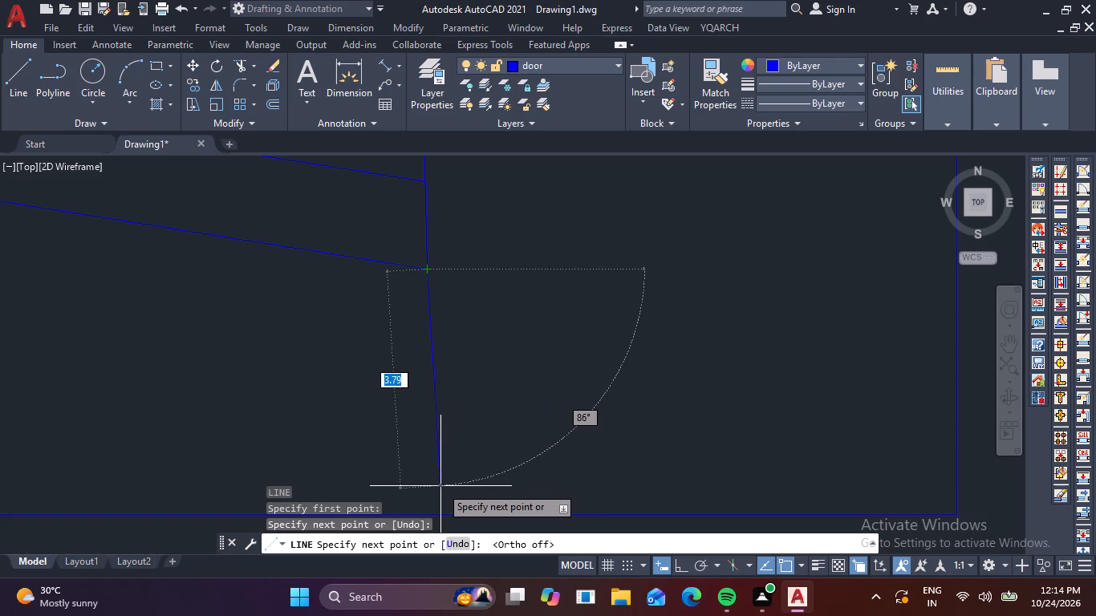
middle_drag(453, 180, 444, 437)
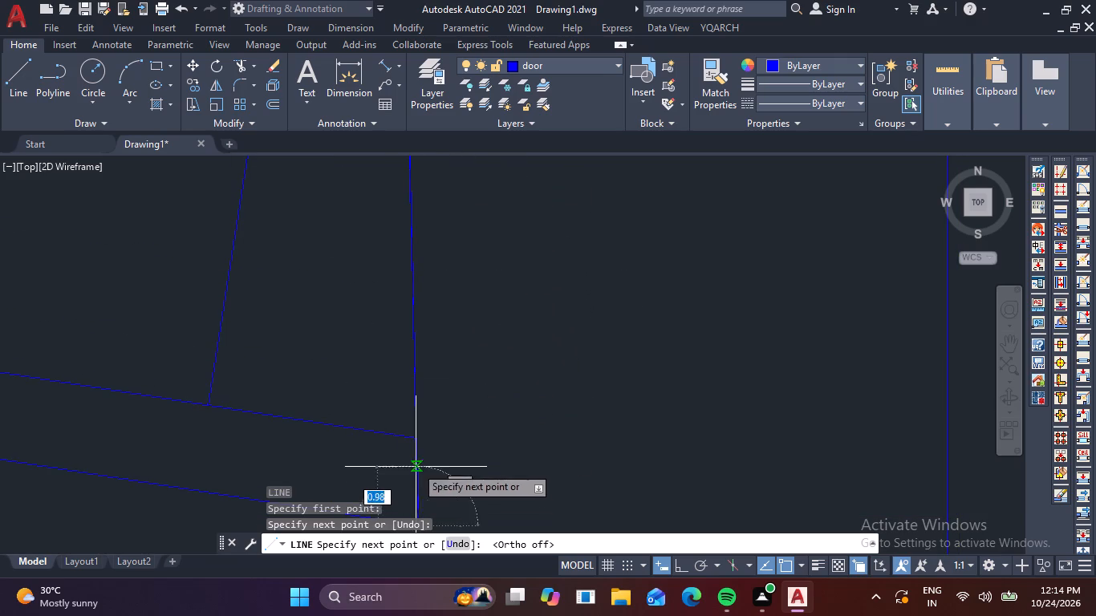
middle_drag(419, 423, 428, 292)
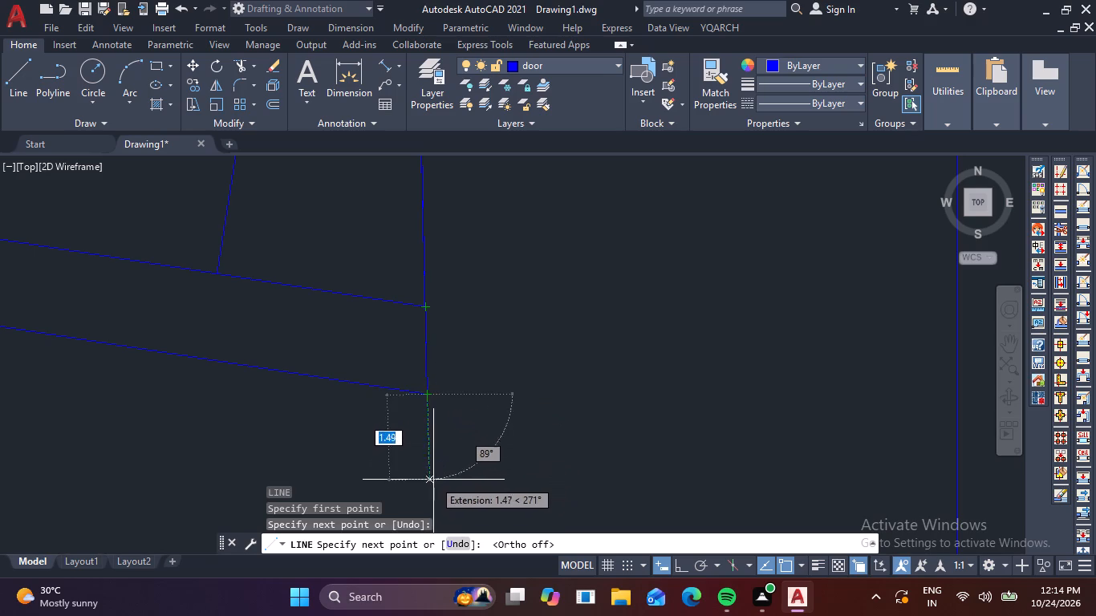
middle_drag(427, 484, 420, 393)
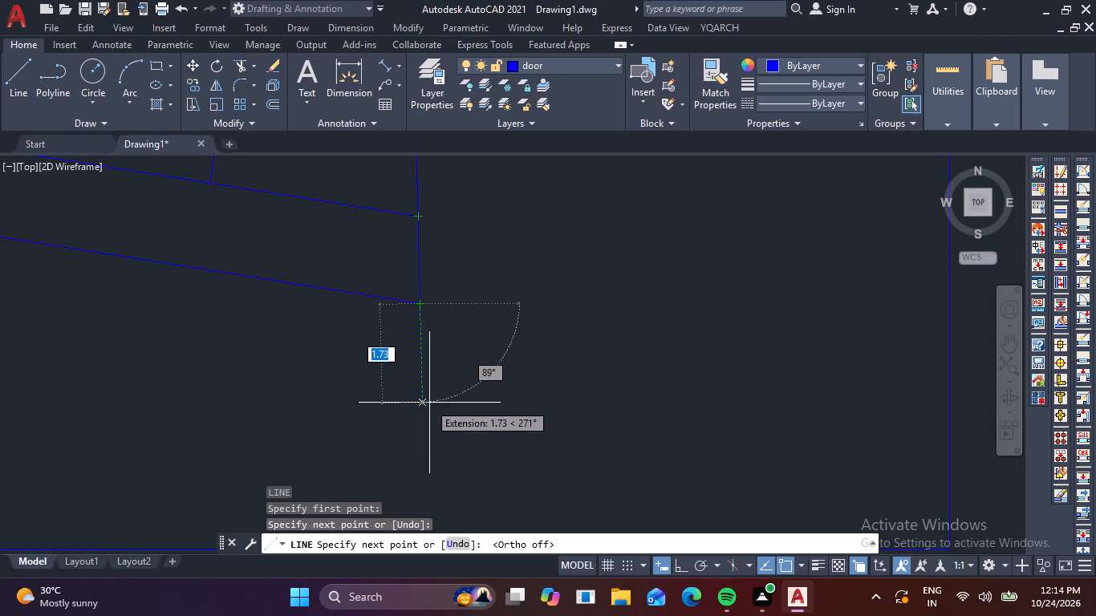
click(426, 431)
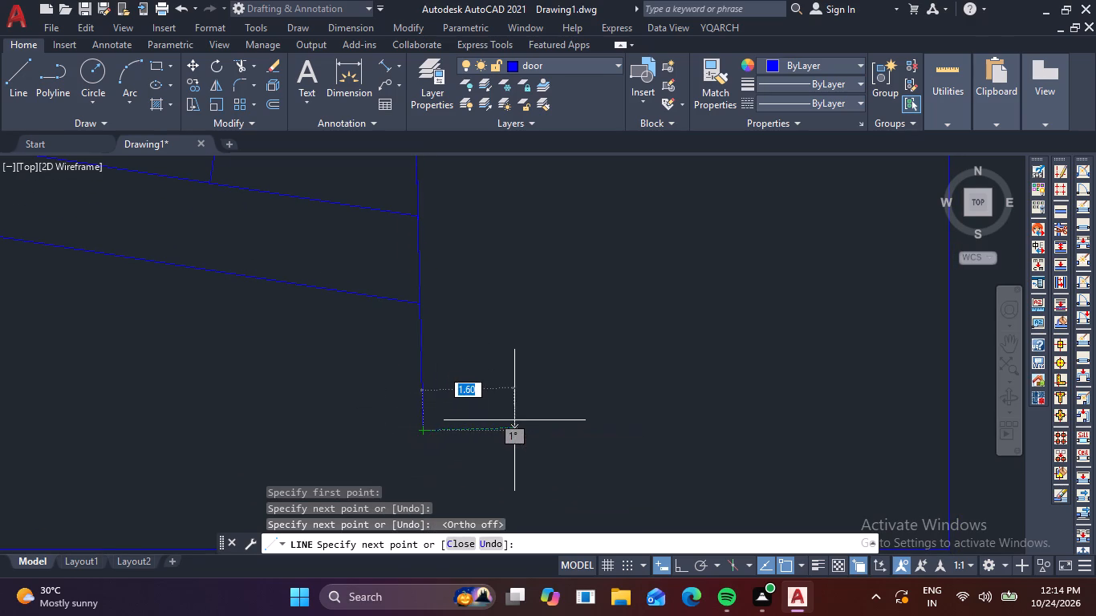
key(Escape)
Erase the vertical line rising from the outer outline's upper right corner past the dimension line.
scroll(543, 404, down, 2)
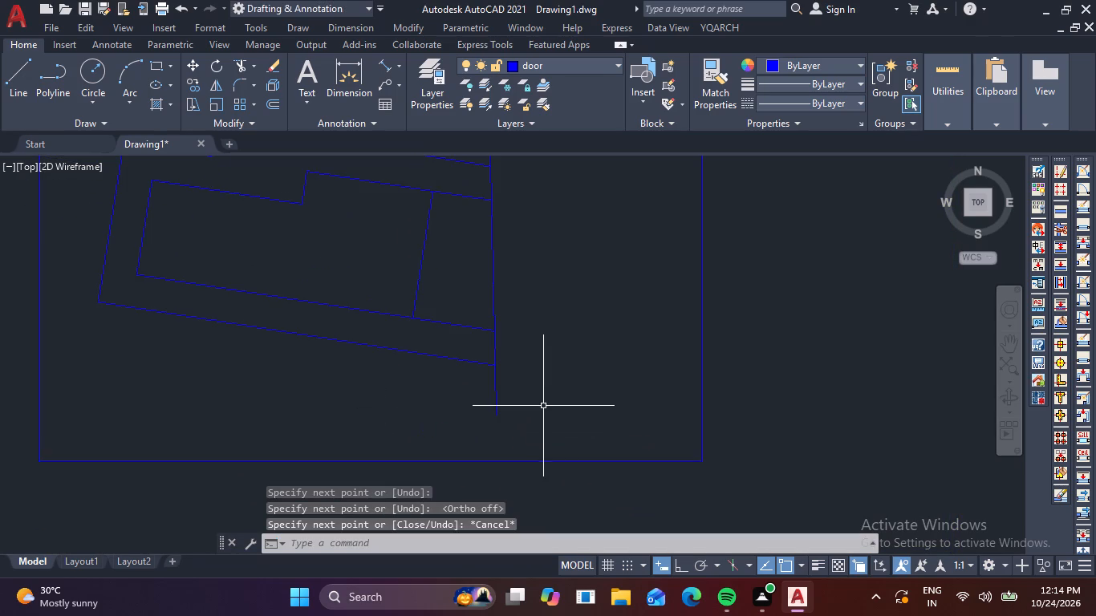
middle_drag(590, 392, 579, 512)
middle_drag(564, 326, 577, 407)
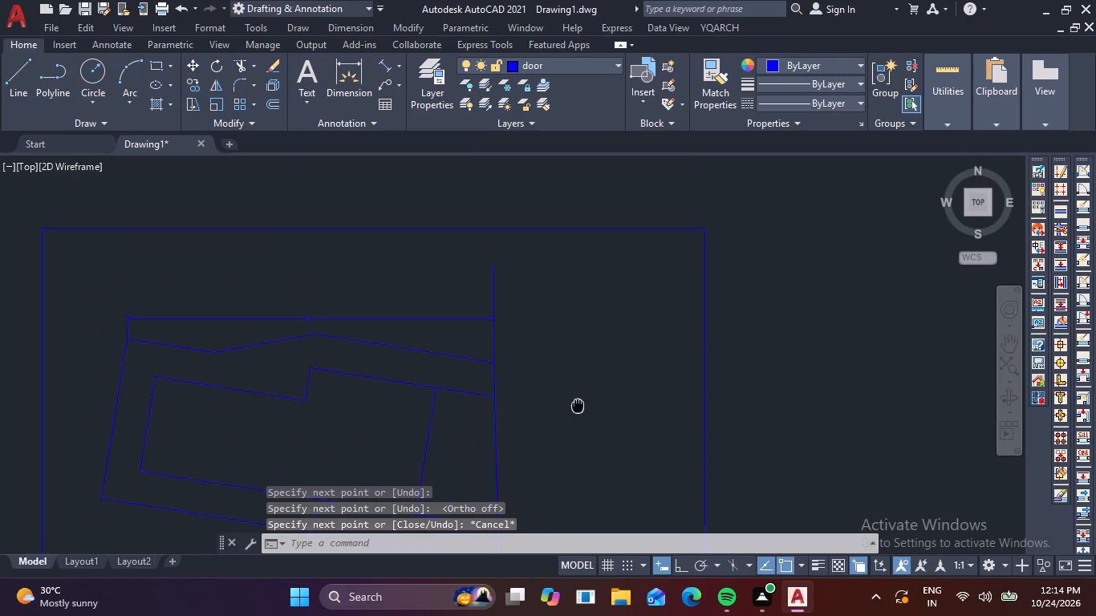
middle_drag(577, 407, 571, 444)
click(491, 316)
click(455, 324)
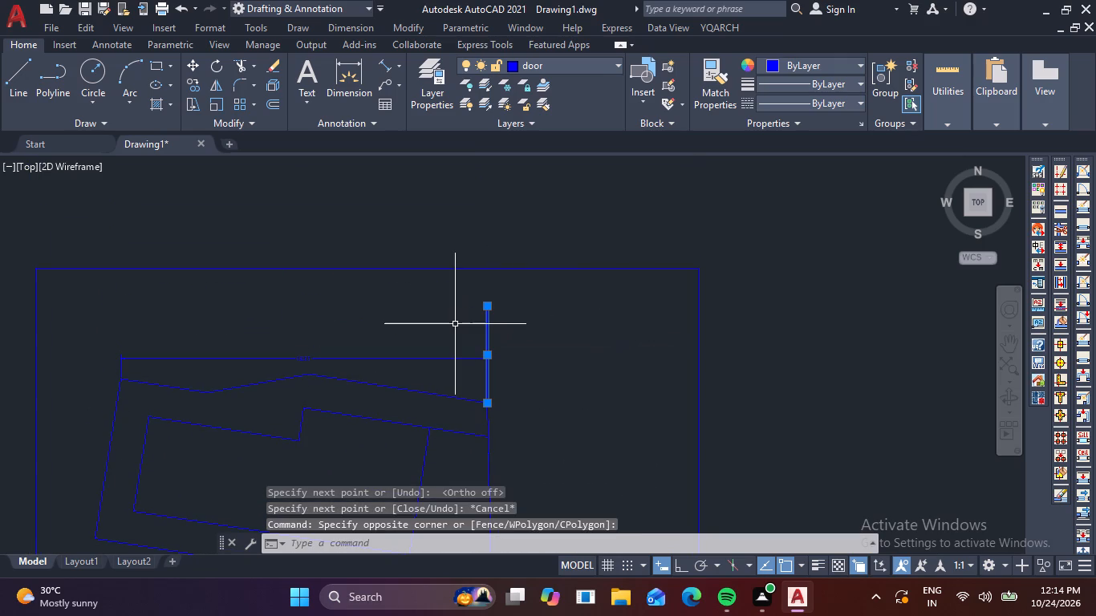
key(Delete)
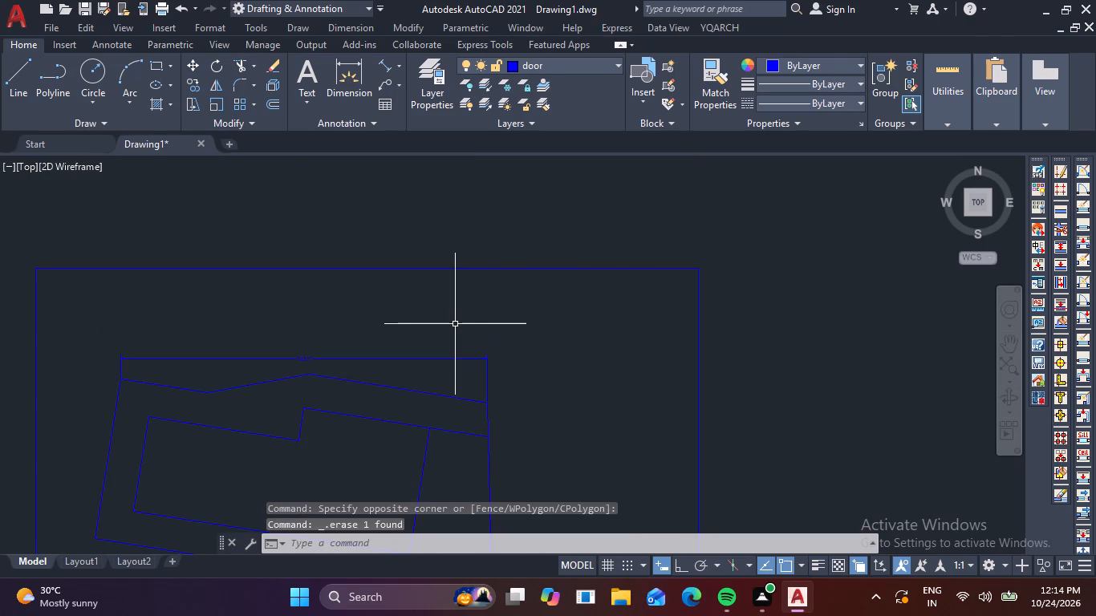
Draw a line about 5.26 long from above the dimension line to the inner outline's upper right corner, aligned with the sloped right-side line.
middle_drag(542, 436, 498, 366)
text(L)
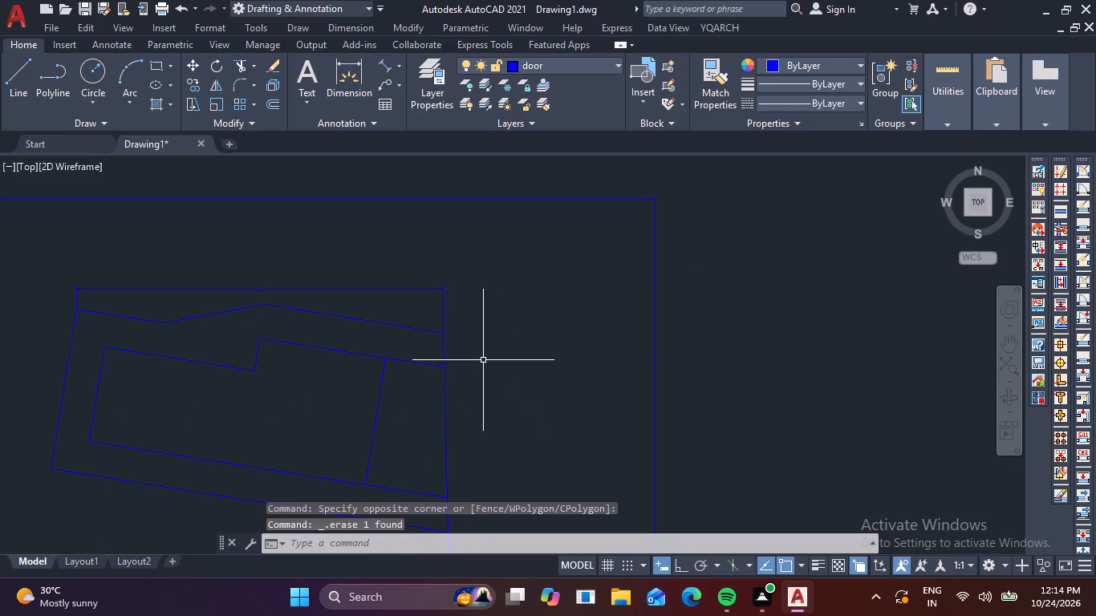
key(space)
scroll(442, 395, up, 2)
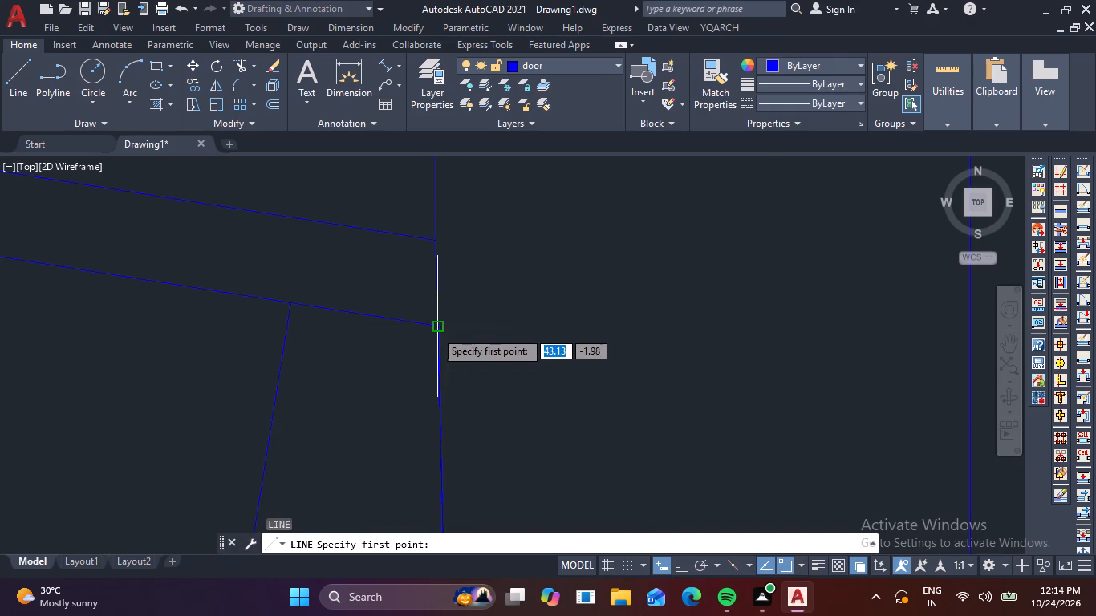
middle_drag(436, 330, 416, 478)
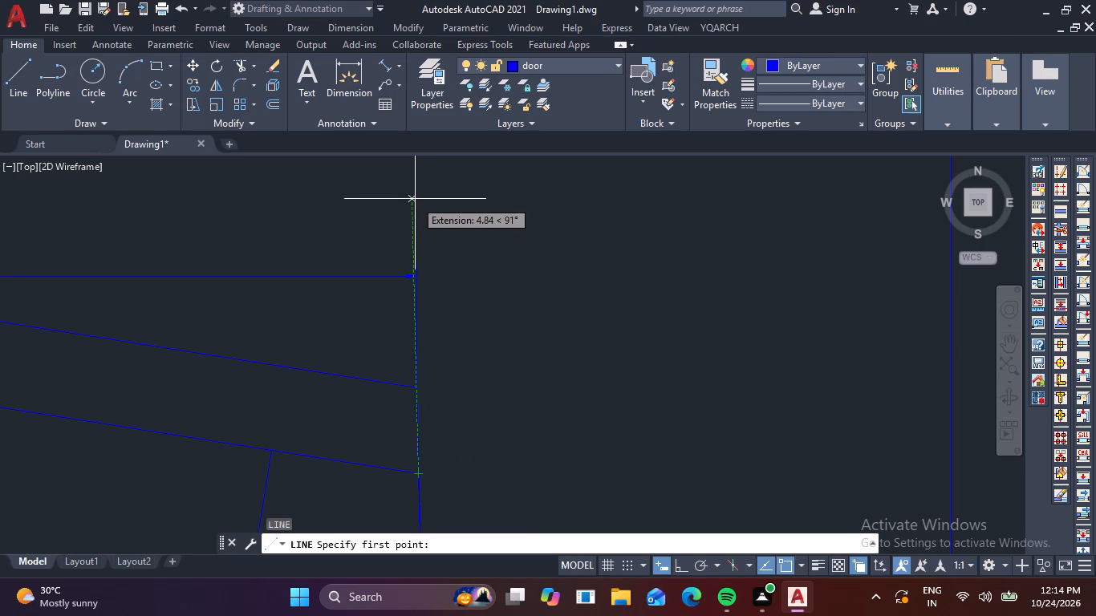
click(410, 176)
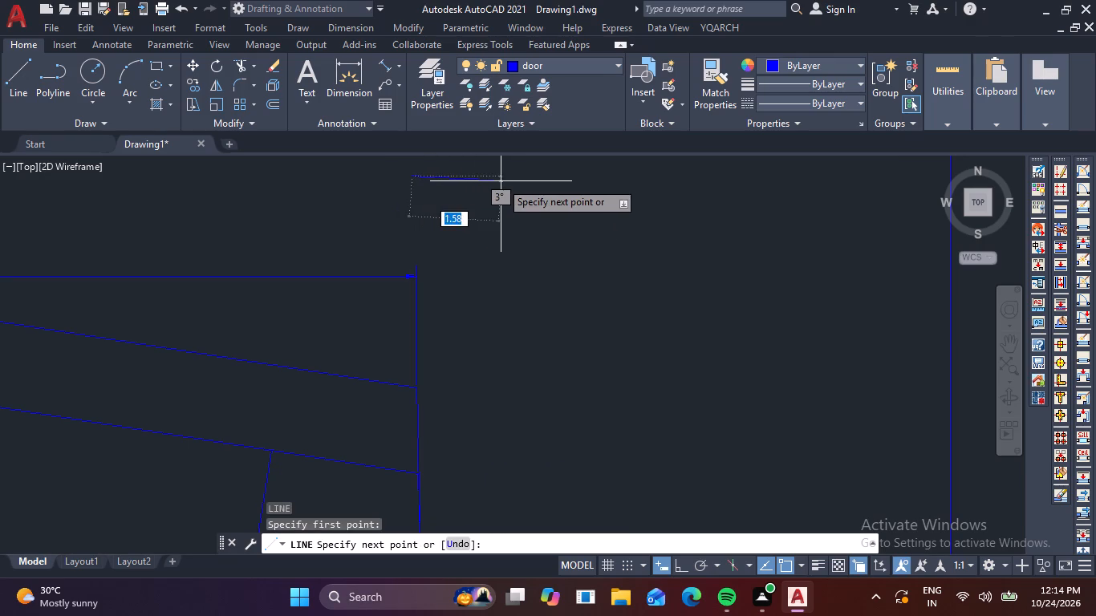
click(420, 473)
key(space)
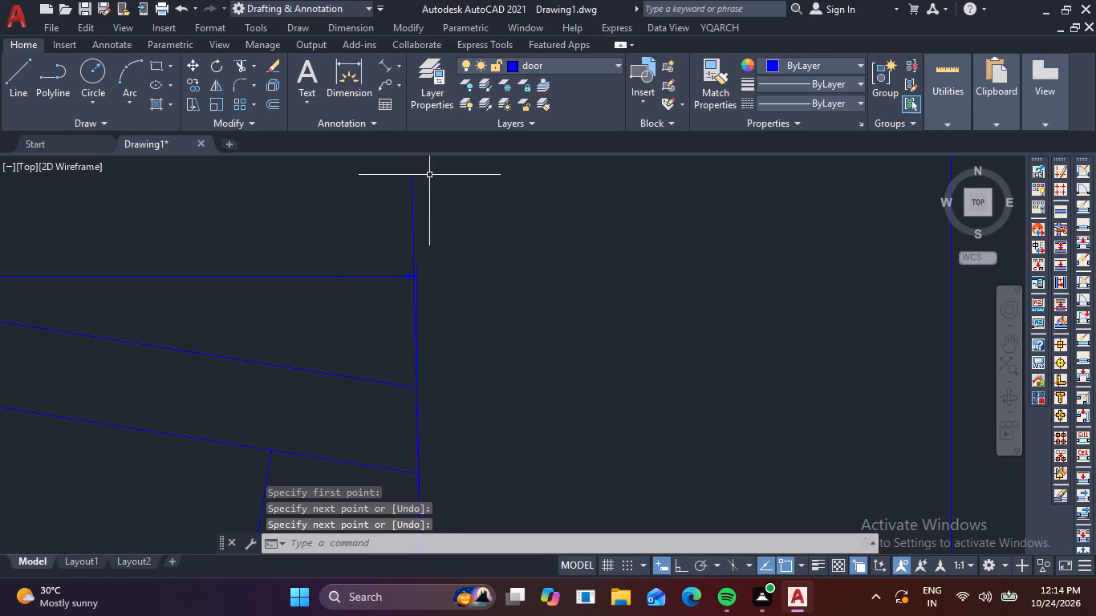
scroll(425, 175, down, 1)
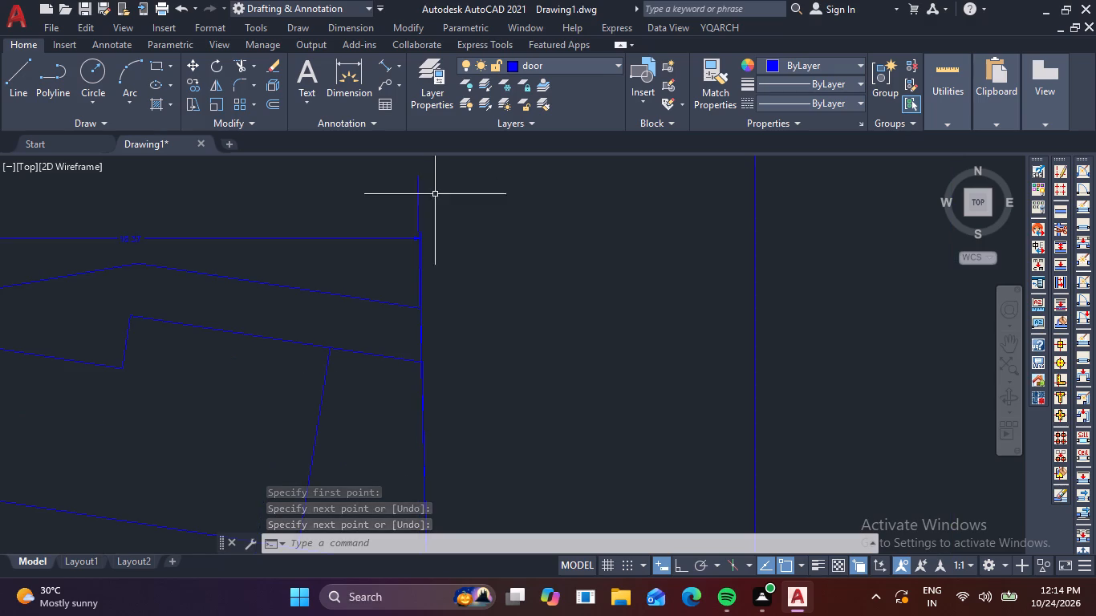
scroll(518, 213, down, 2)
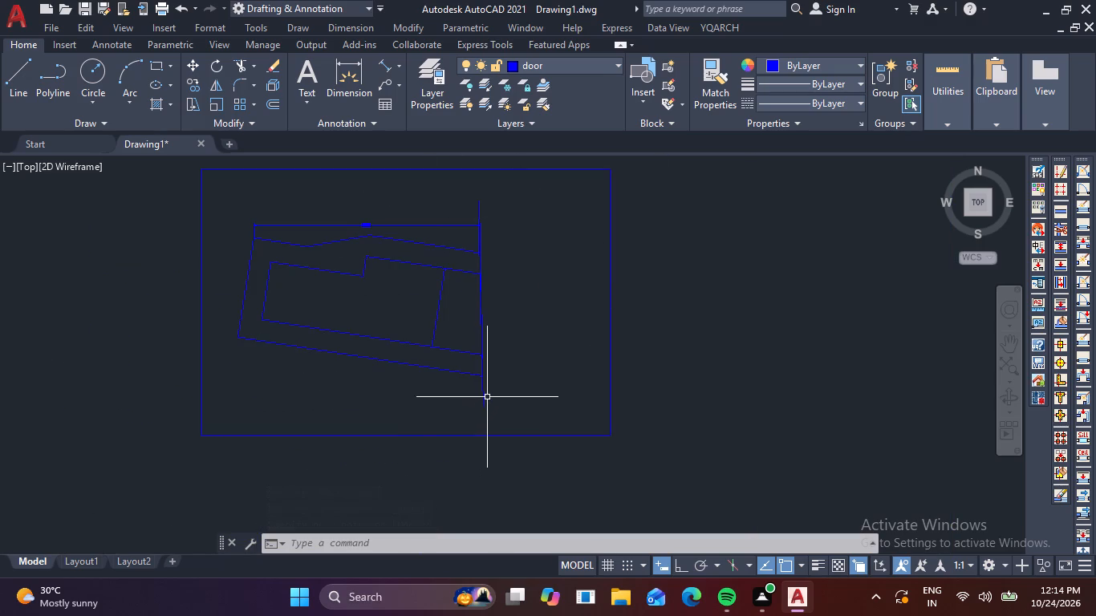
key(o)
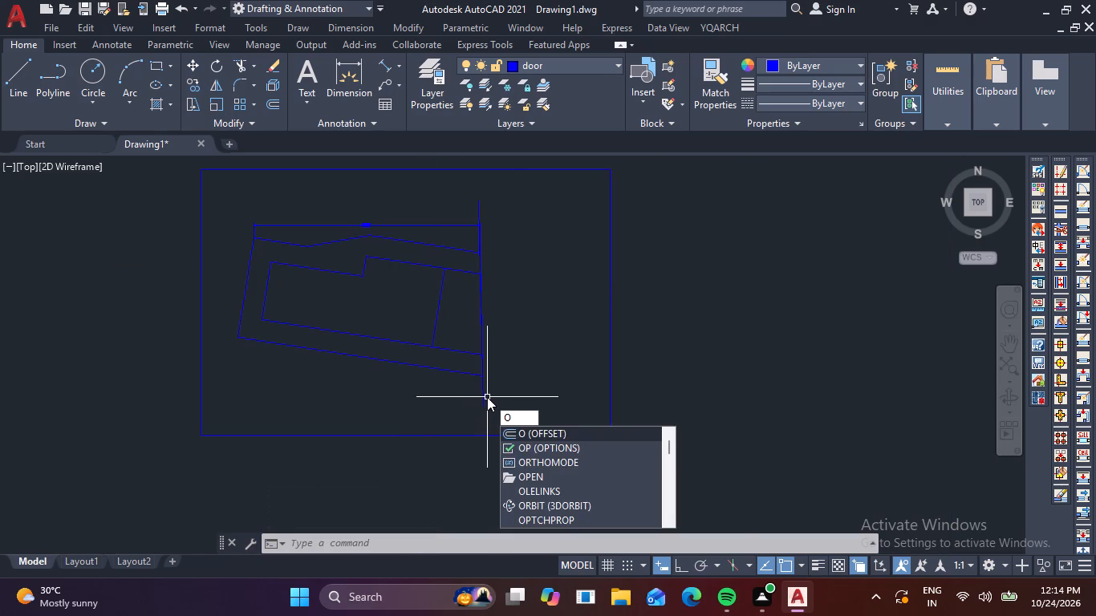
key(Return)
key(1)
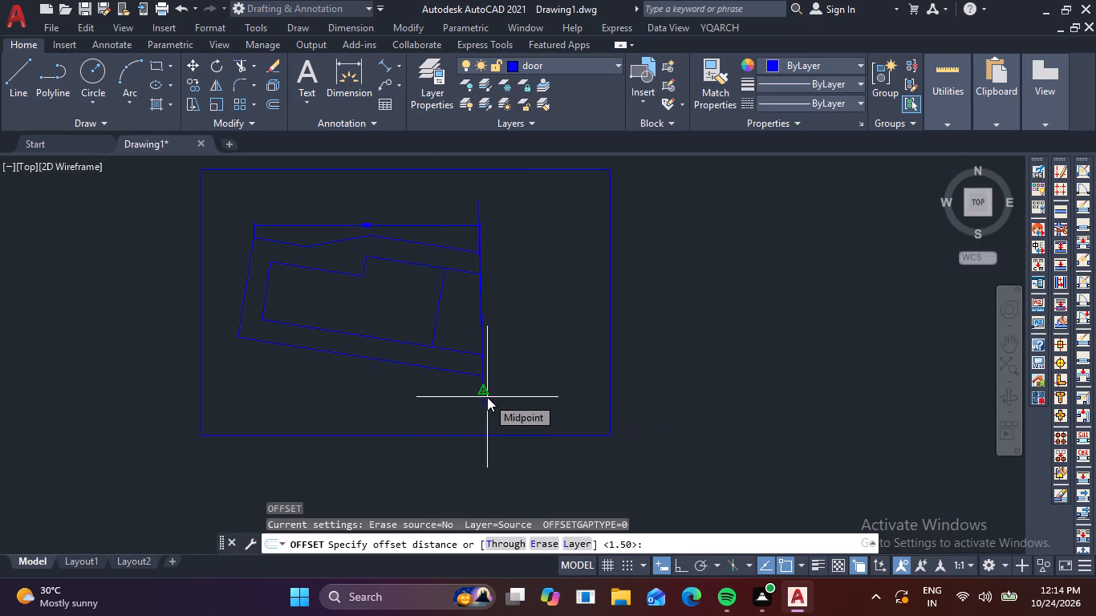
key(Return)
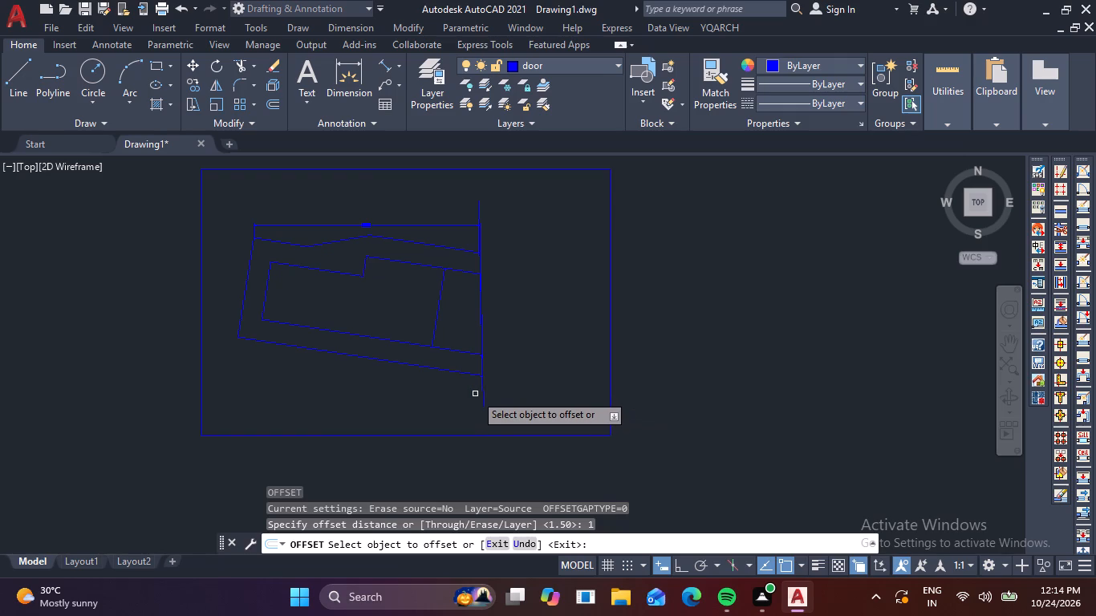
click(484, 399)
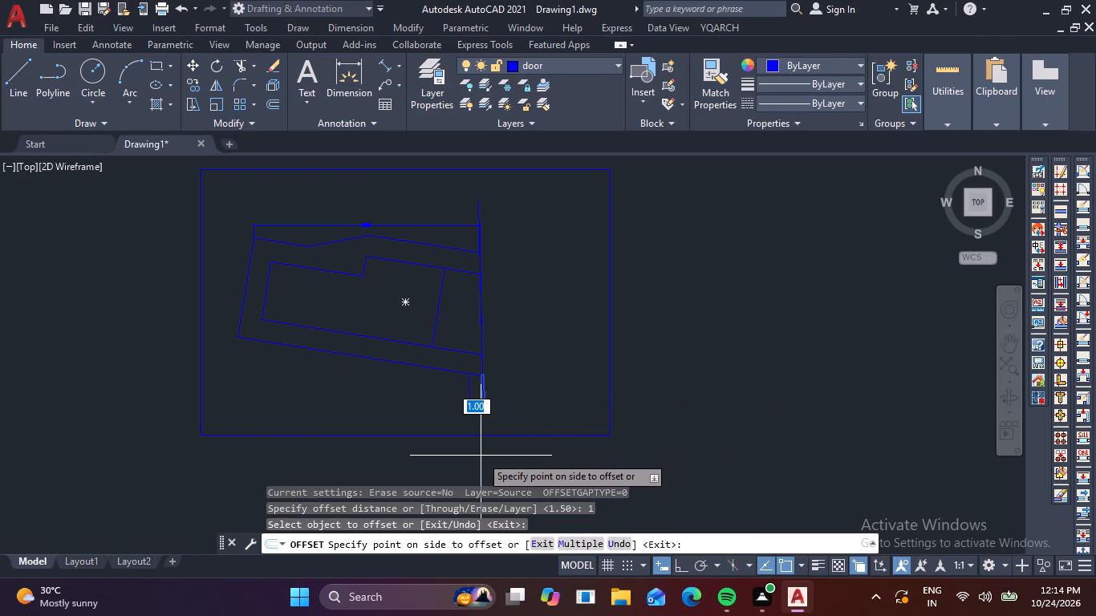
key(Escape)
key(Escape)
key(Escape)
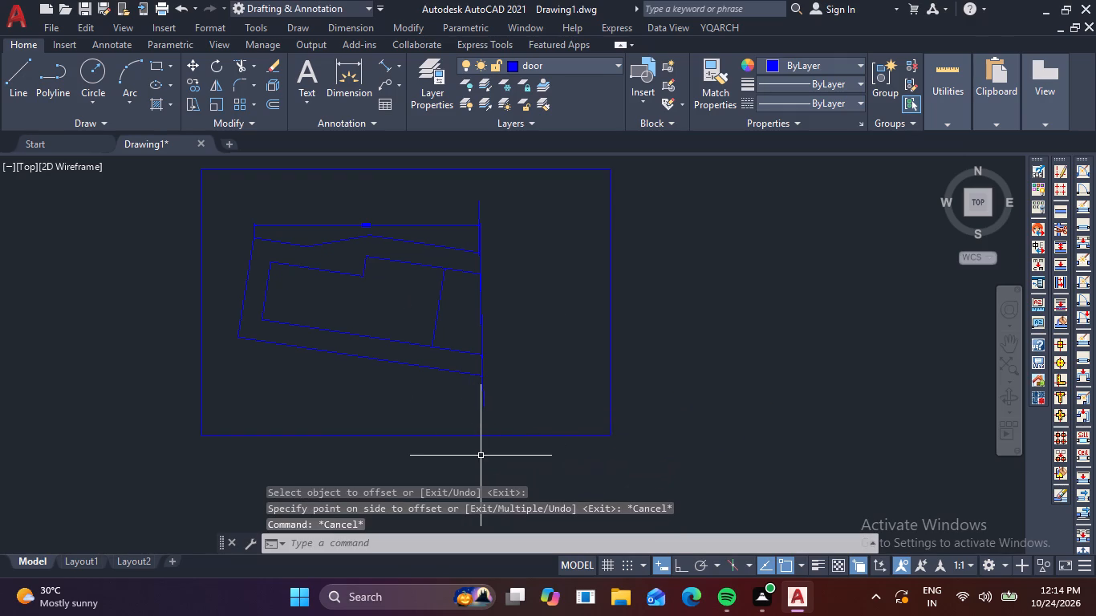
Offset the lower, middle and upper segments of the sloped right-side line by 7, outward toward the boundary's right edge.
key(o)
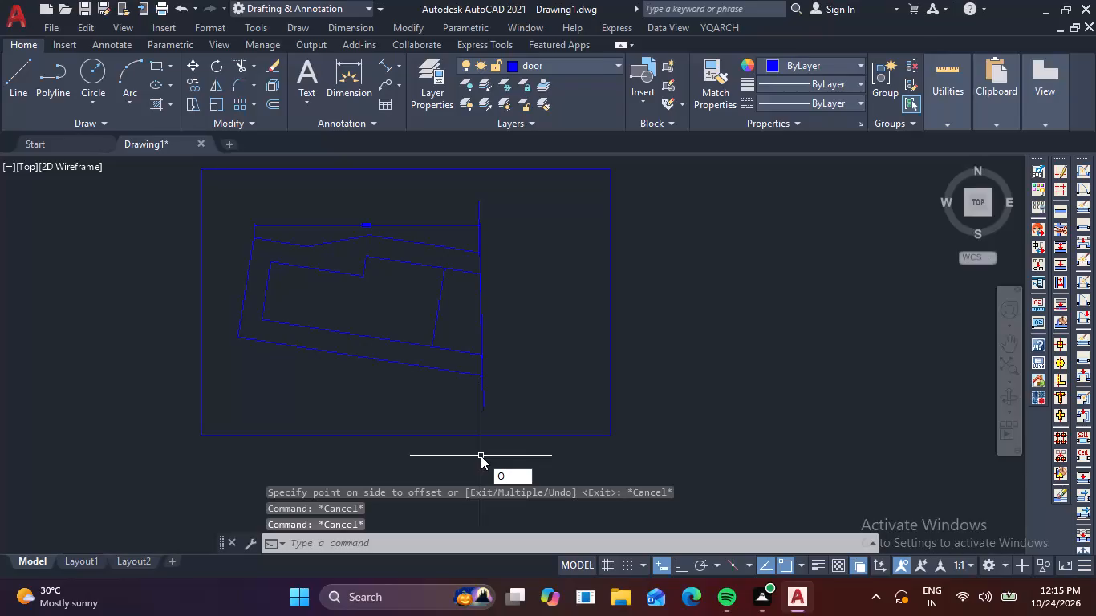
key(Return)
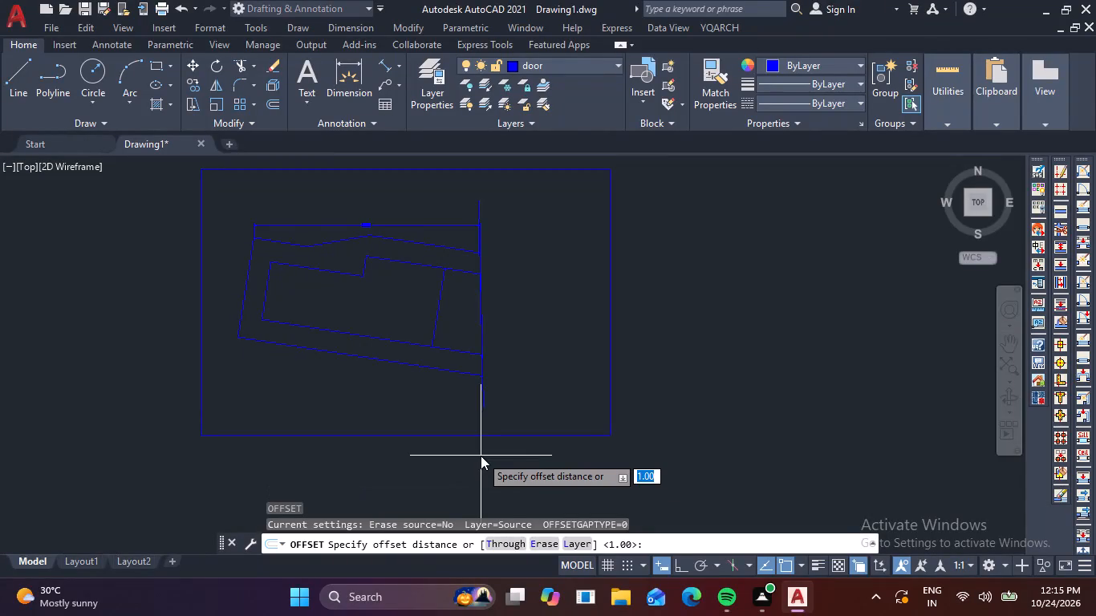
key(7)
key(Return)
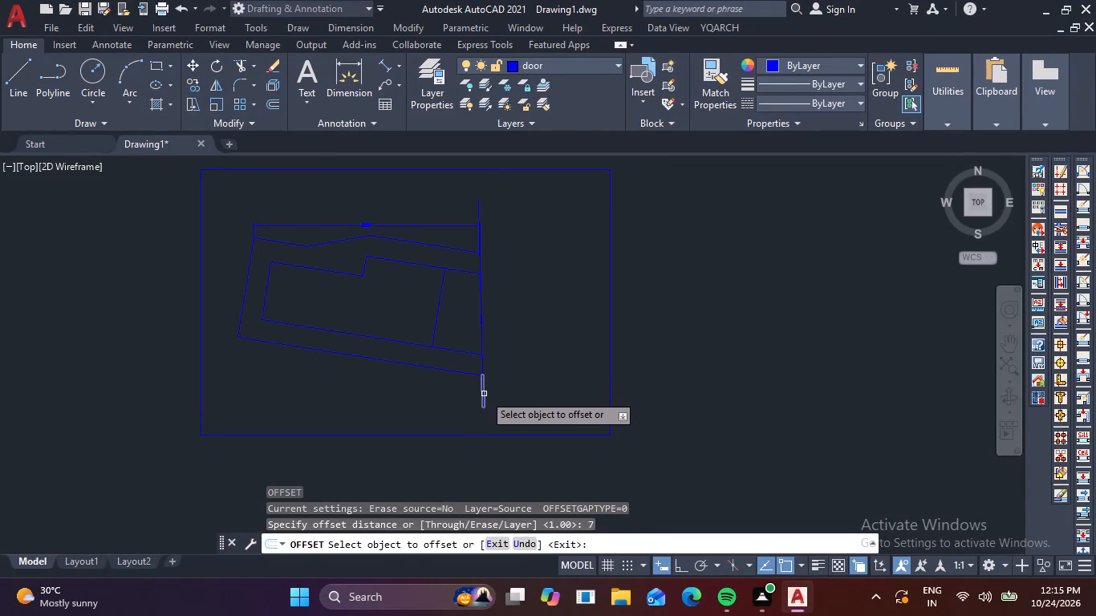
click(484, 394)
click(577, 393)
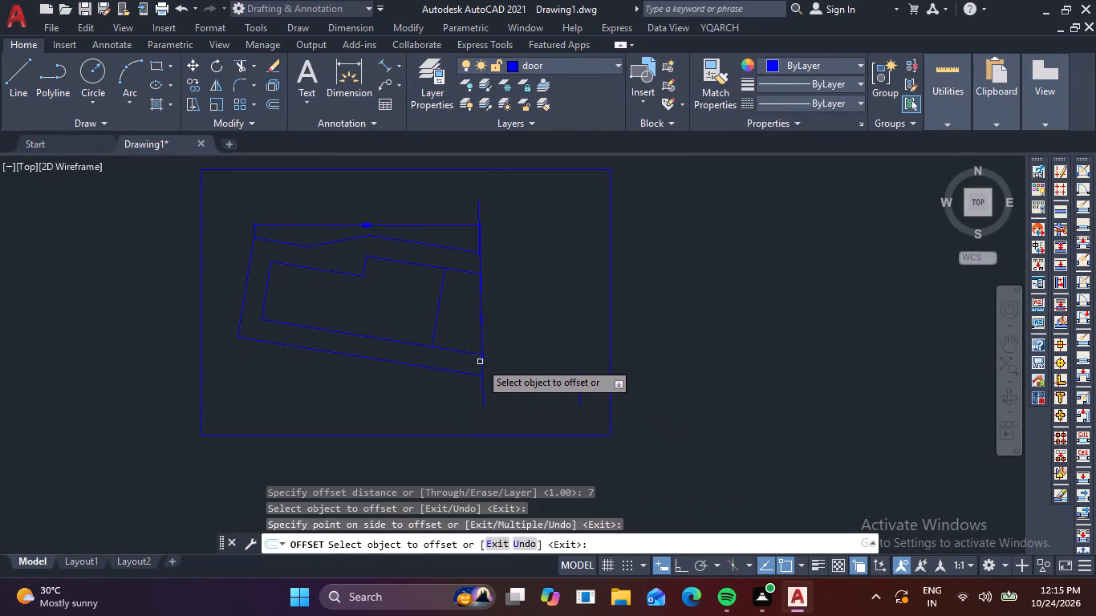
click(482, 364)
click(562, 356)
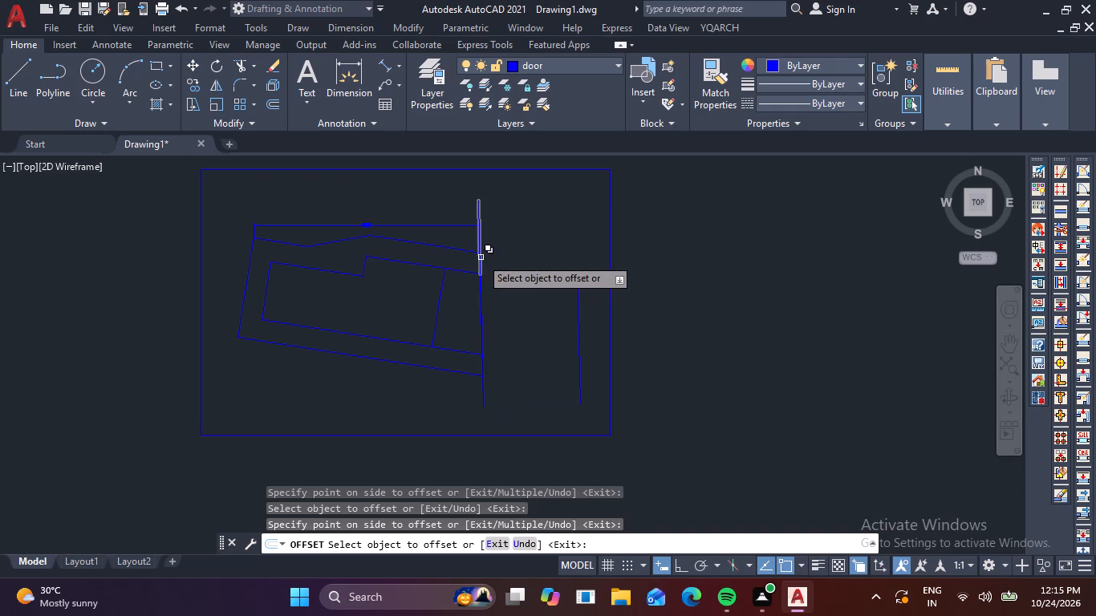
drag(481, 257, 489, 258)
click(578, 258)
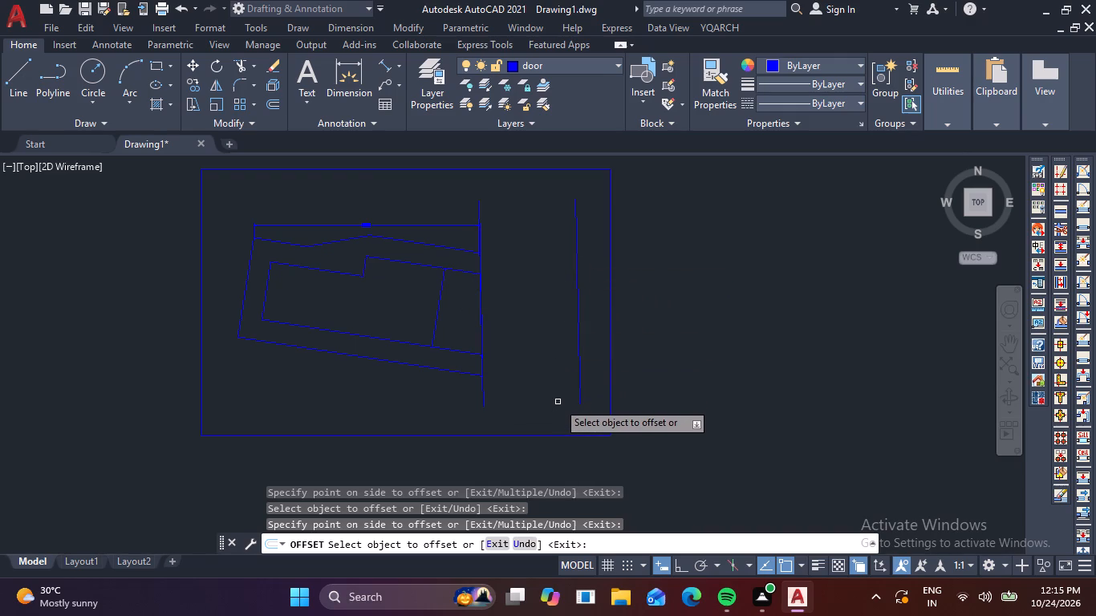
key(Escape)
Move the three offset segments of the outer sloped line slightly toward the stepped outlines, keeping their lower end level.
drag(595, 410, 589, 394)
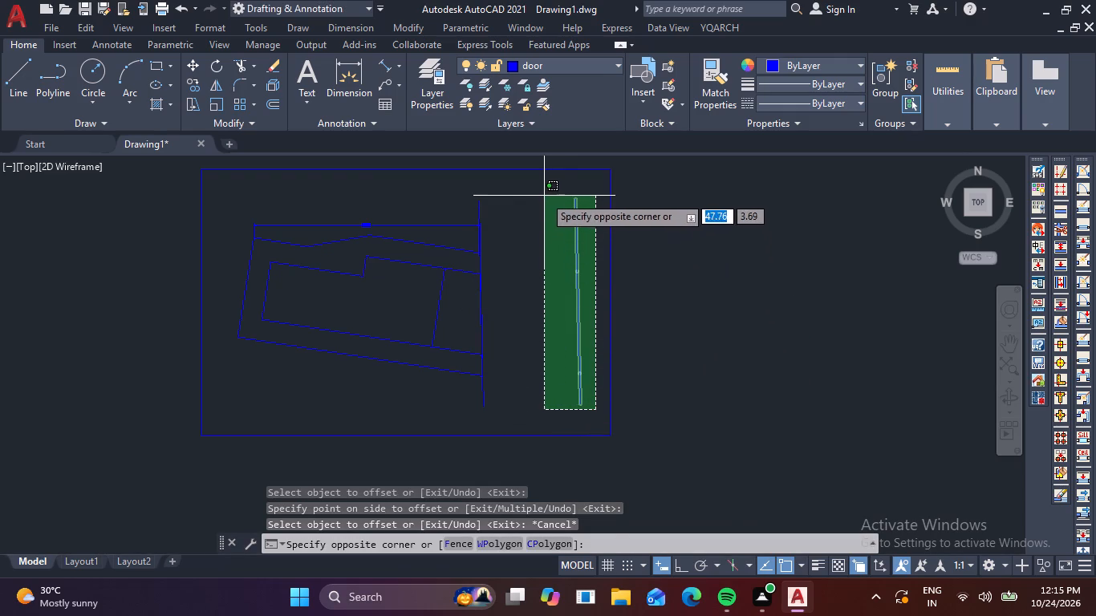
click(544, 196)
text(M)
key(space)
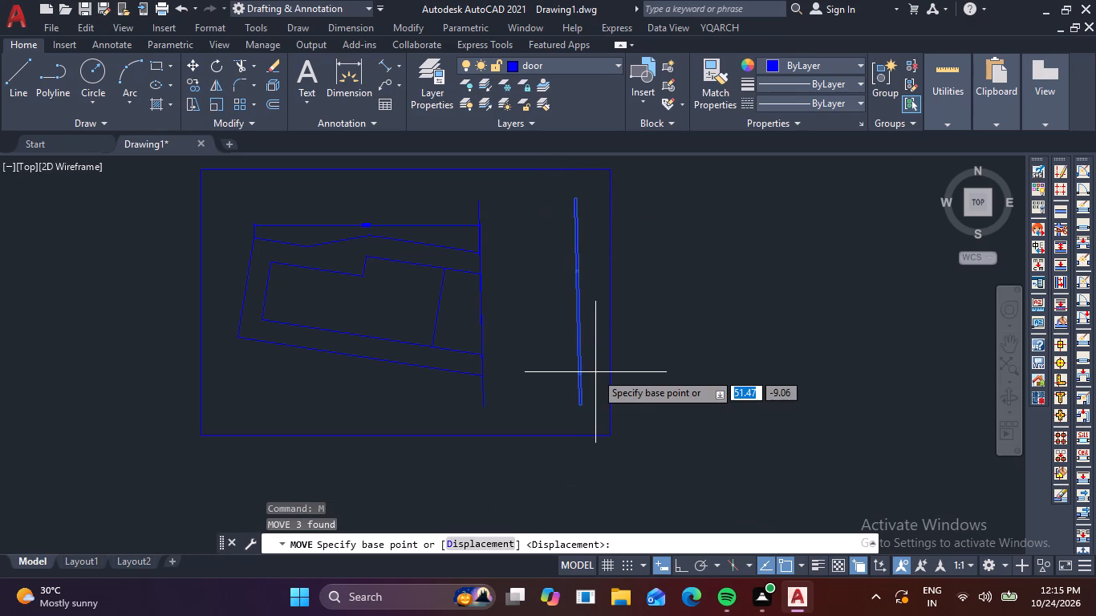
scroll(595, 379, up, 2)
click(550, 443)
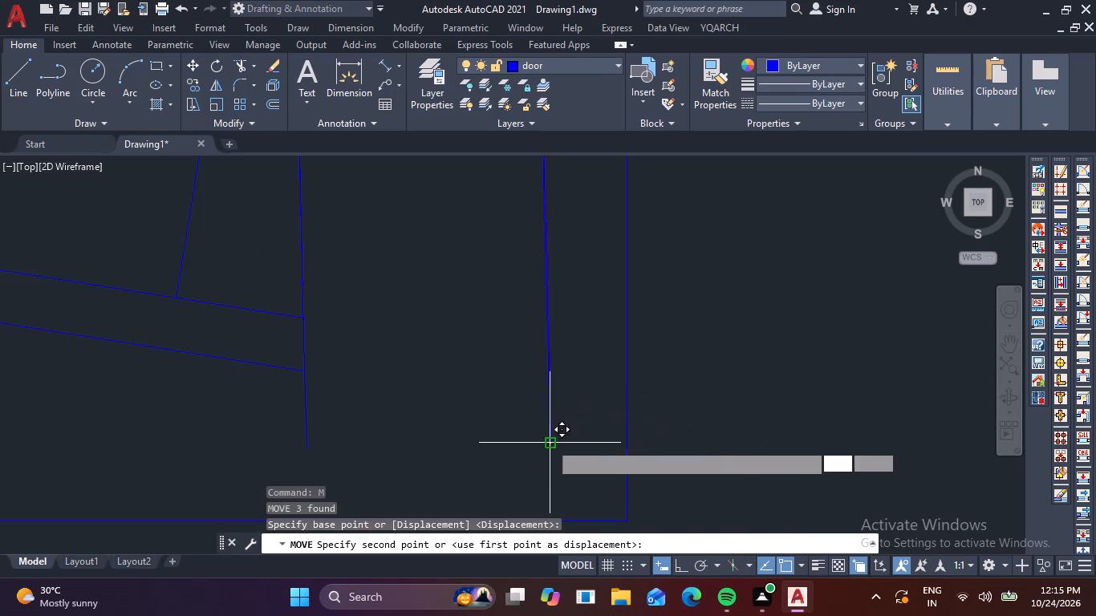
click(507, 445)
scroll(509, 446, down, 2)
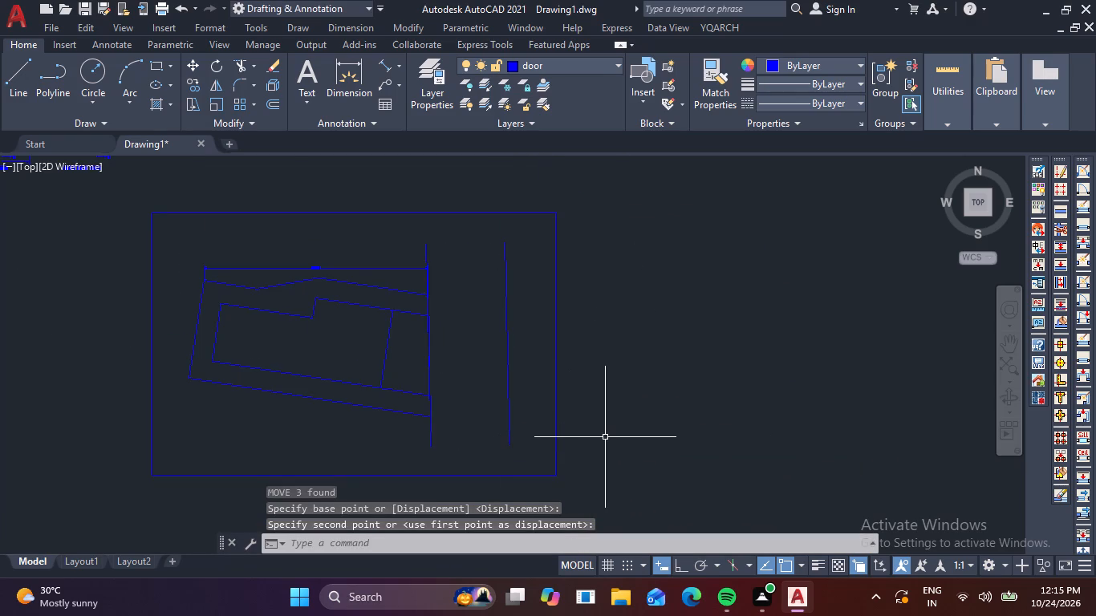
key(Escape)
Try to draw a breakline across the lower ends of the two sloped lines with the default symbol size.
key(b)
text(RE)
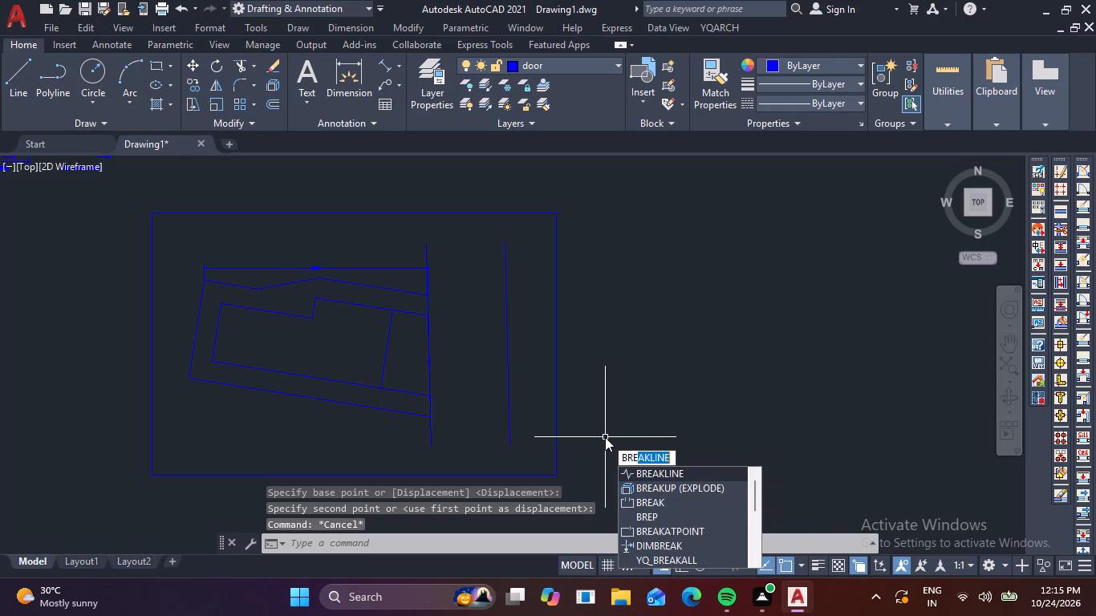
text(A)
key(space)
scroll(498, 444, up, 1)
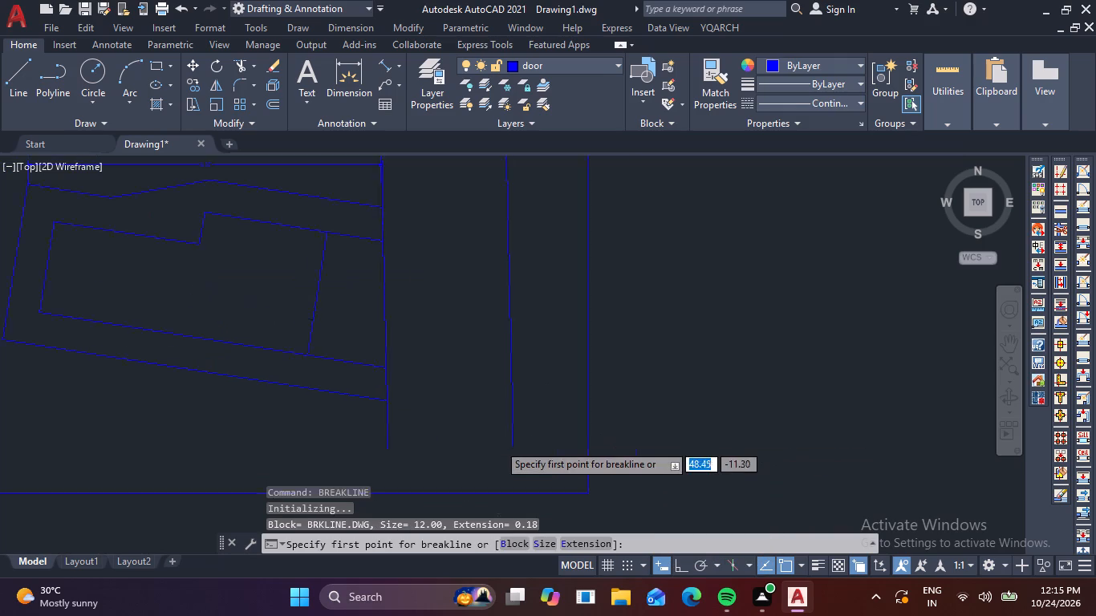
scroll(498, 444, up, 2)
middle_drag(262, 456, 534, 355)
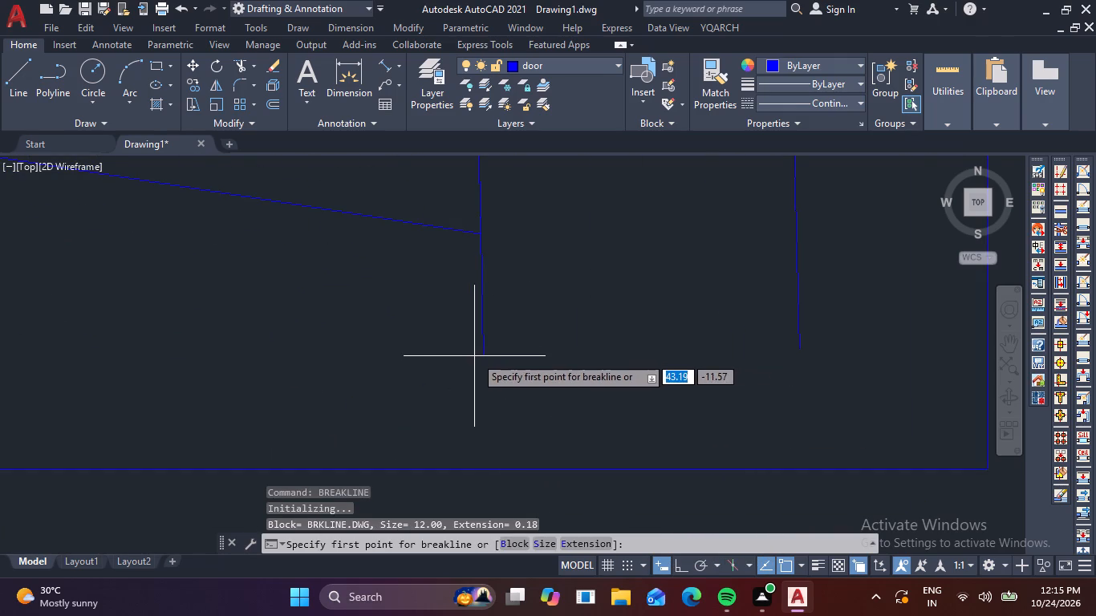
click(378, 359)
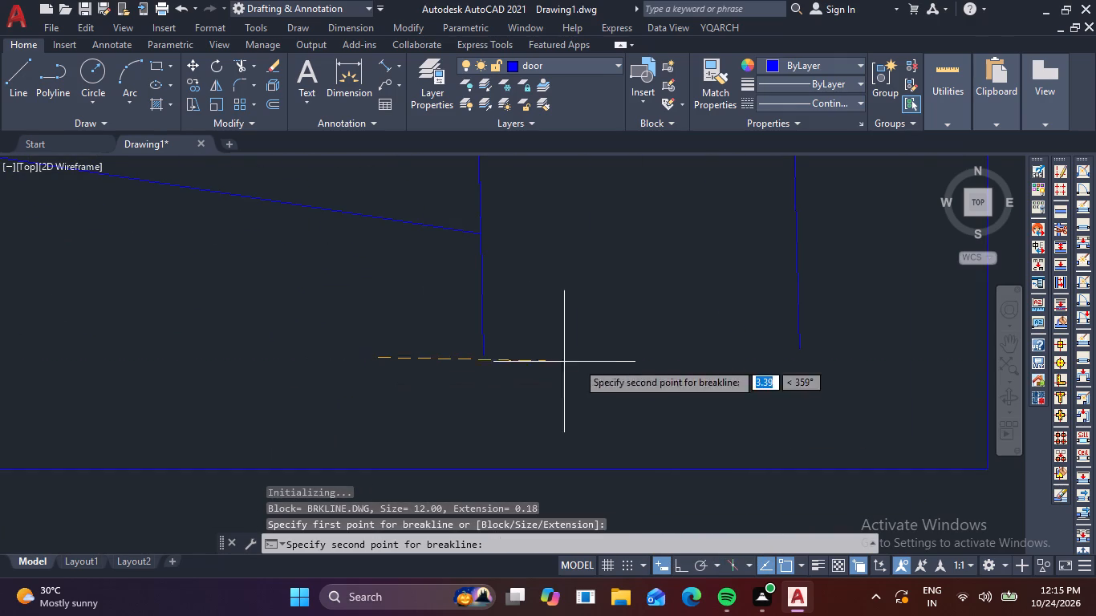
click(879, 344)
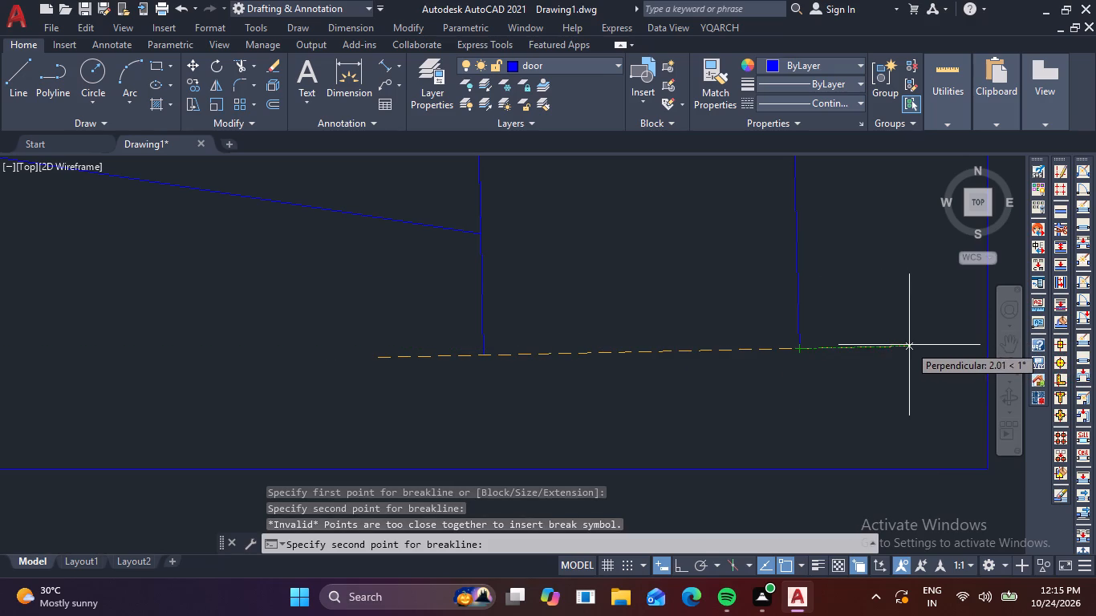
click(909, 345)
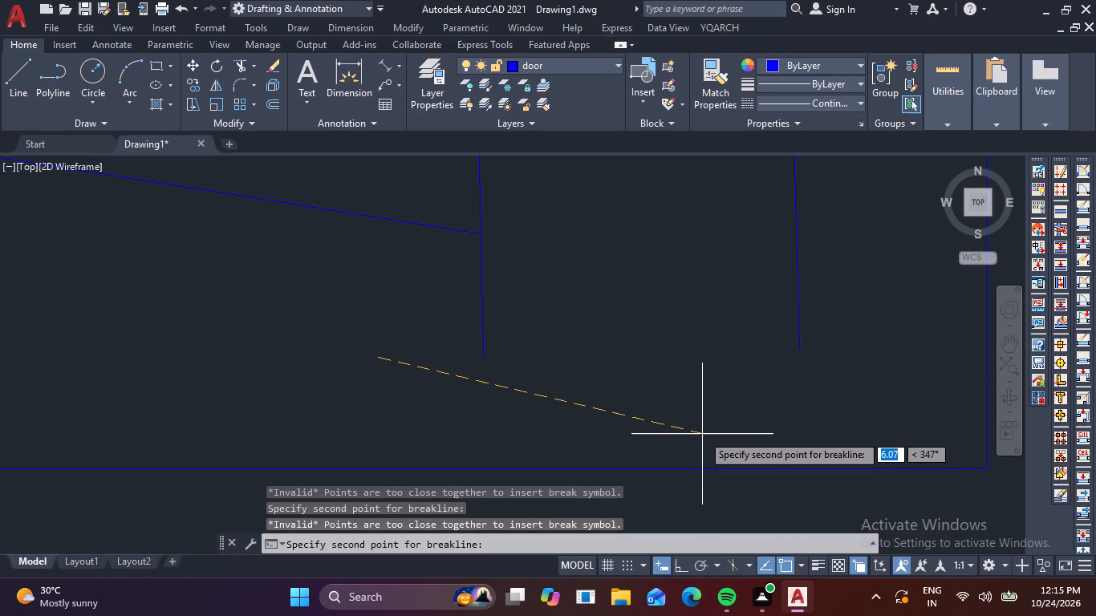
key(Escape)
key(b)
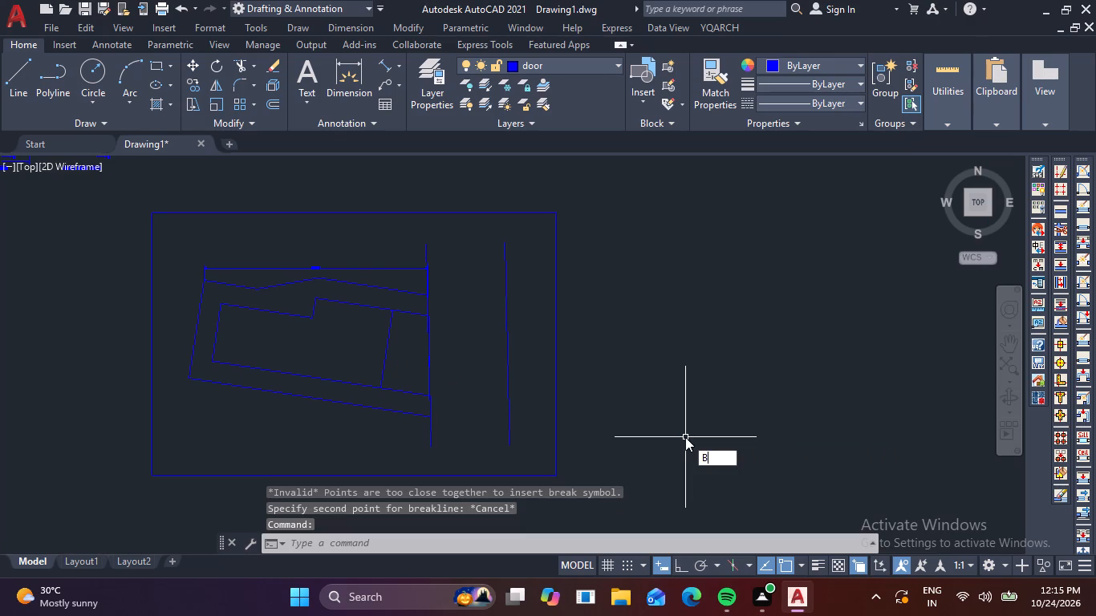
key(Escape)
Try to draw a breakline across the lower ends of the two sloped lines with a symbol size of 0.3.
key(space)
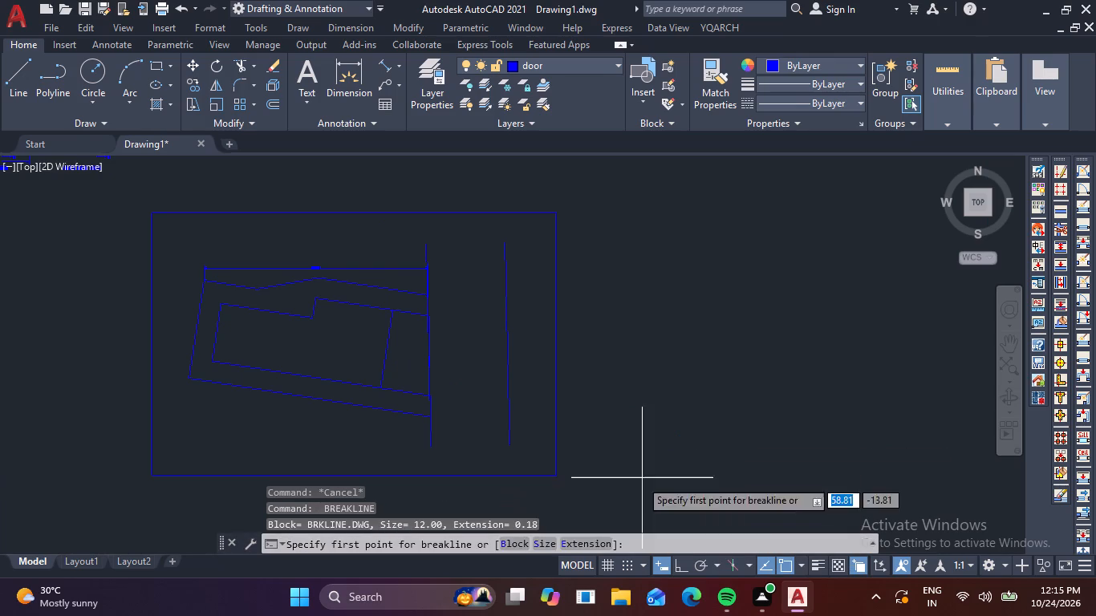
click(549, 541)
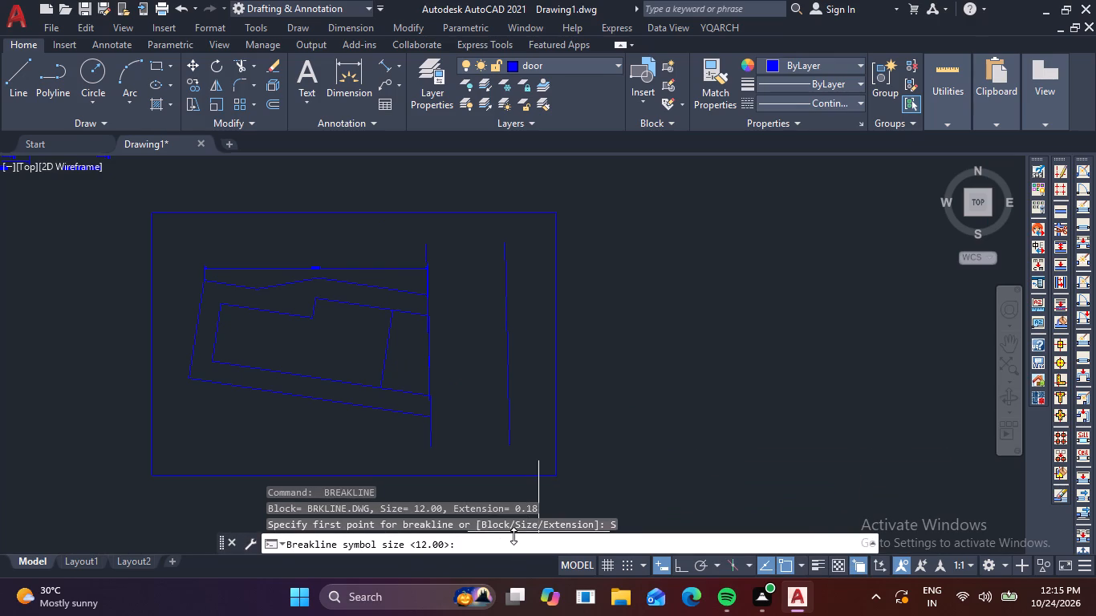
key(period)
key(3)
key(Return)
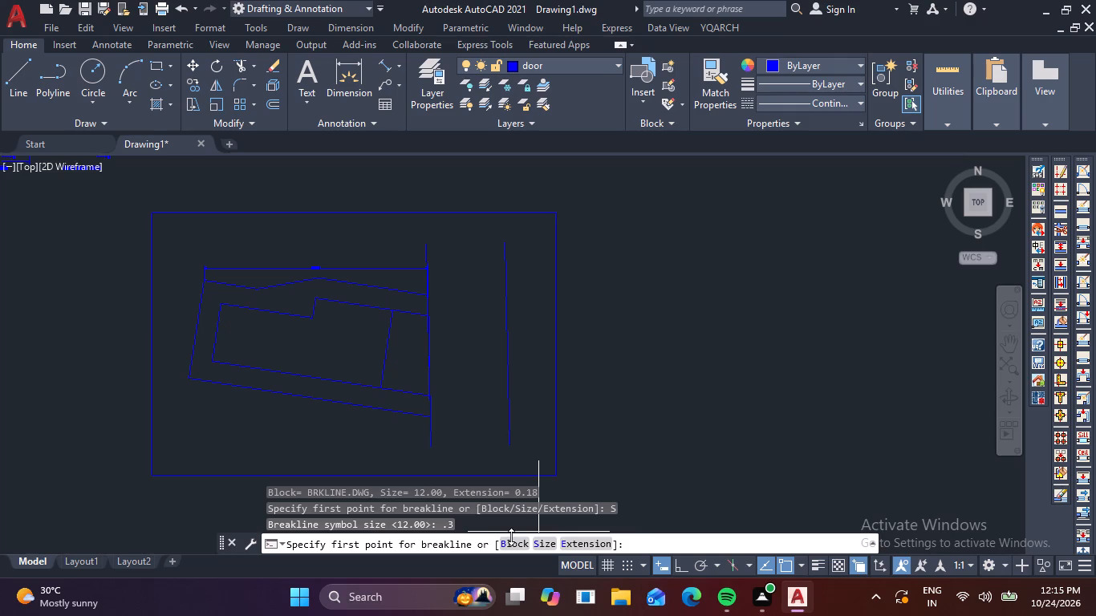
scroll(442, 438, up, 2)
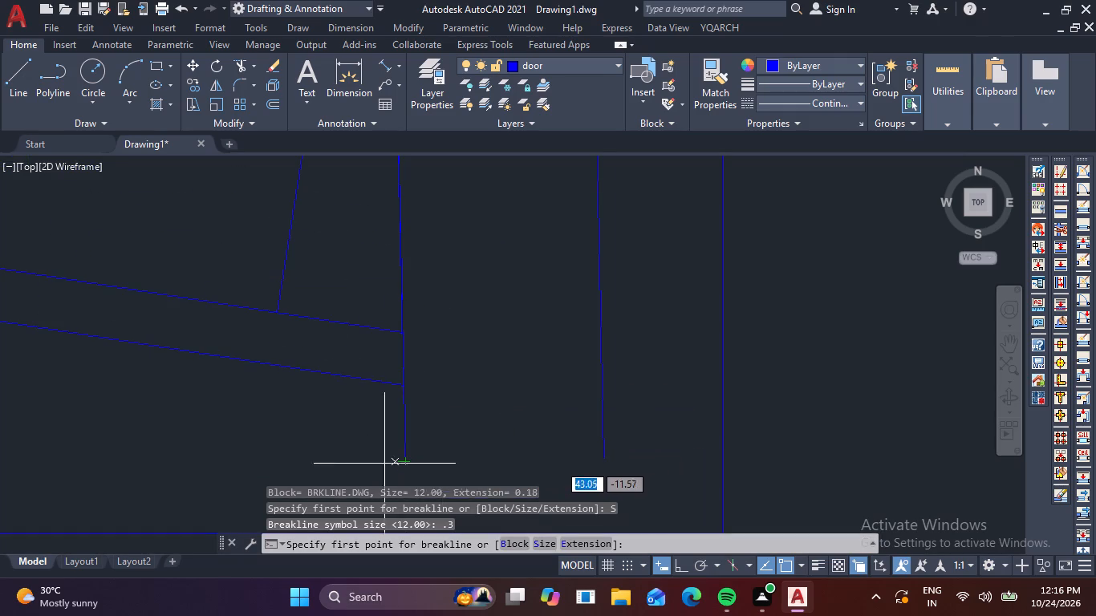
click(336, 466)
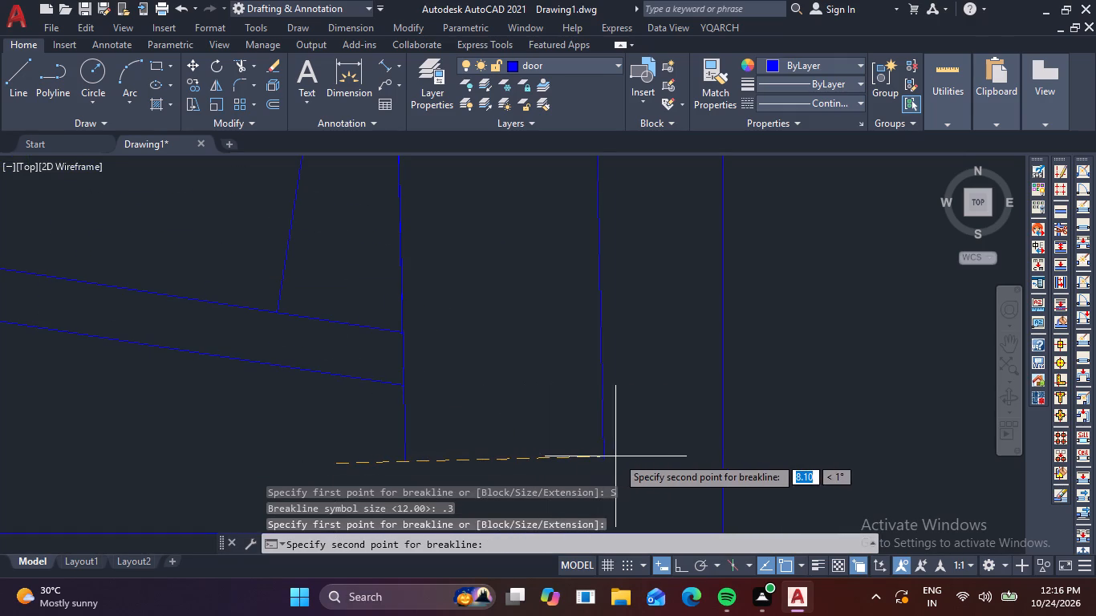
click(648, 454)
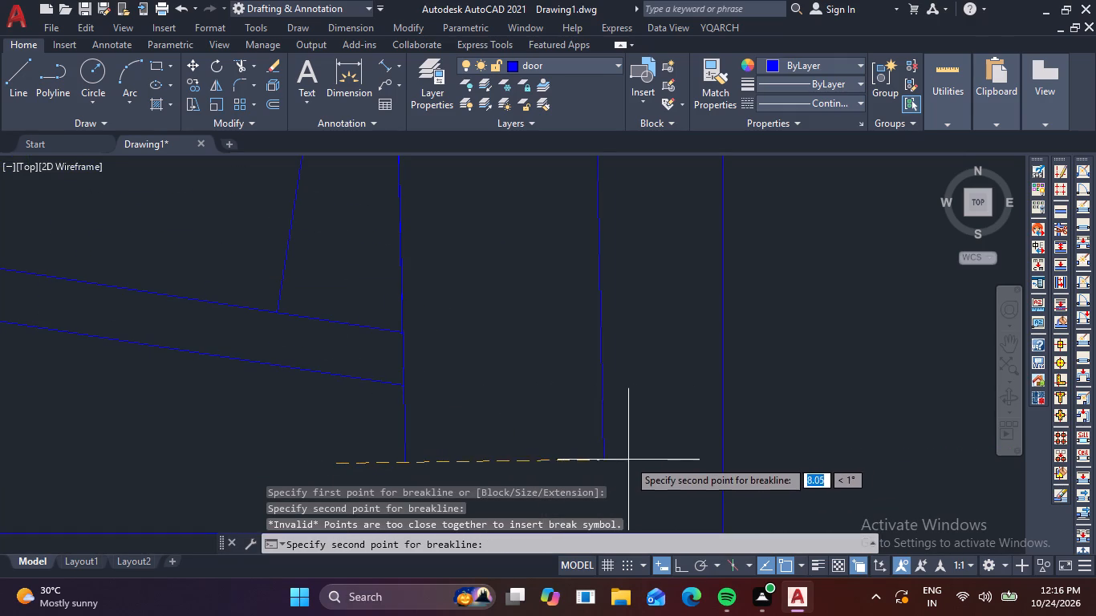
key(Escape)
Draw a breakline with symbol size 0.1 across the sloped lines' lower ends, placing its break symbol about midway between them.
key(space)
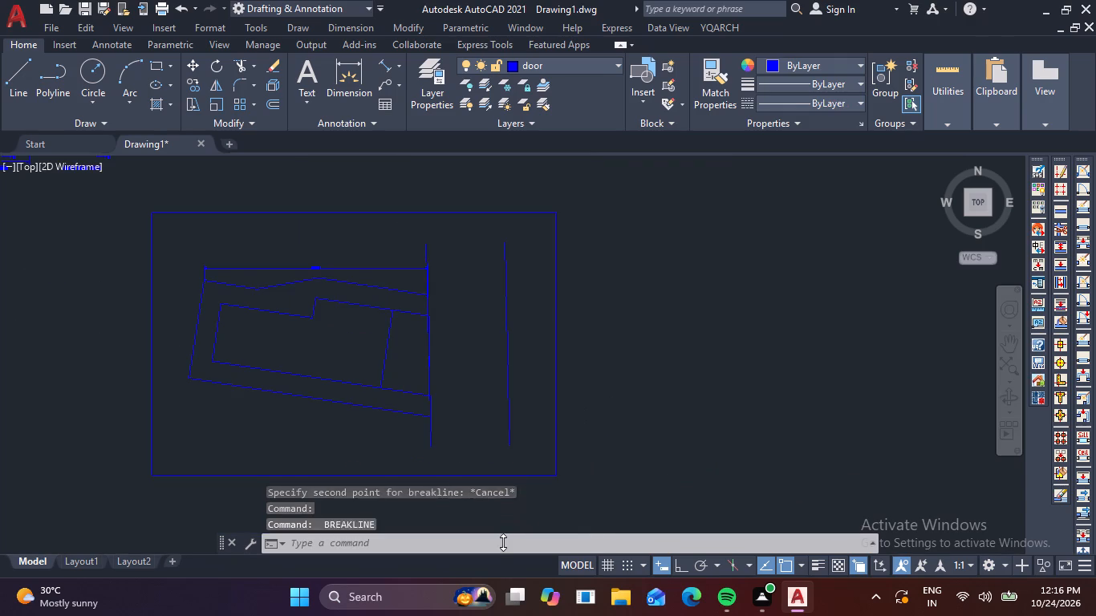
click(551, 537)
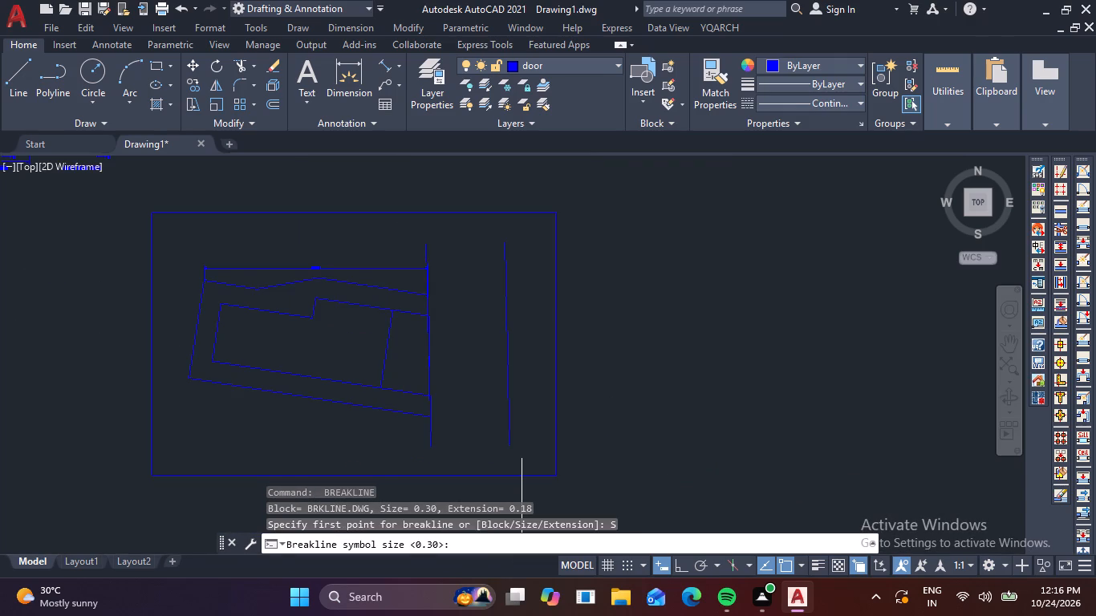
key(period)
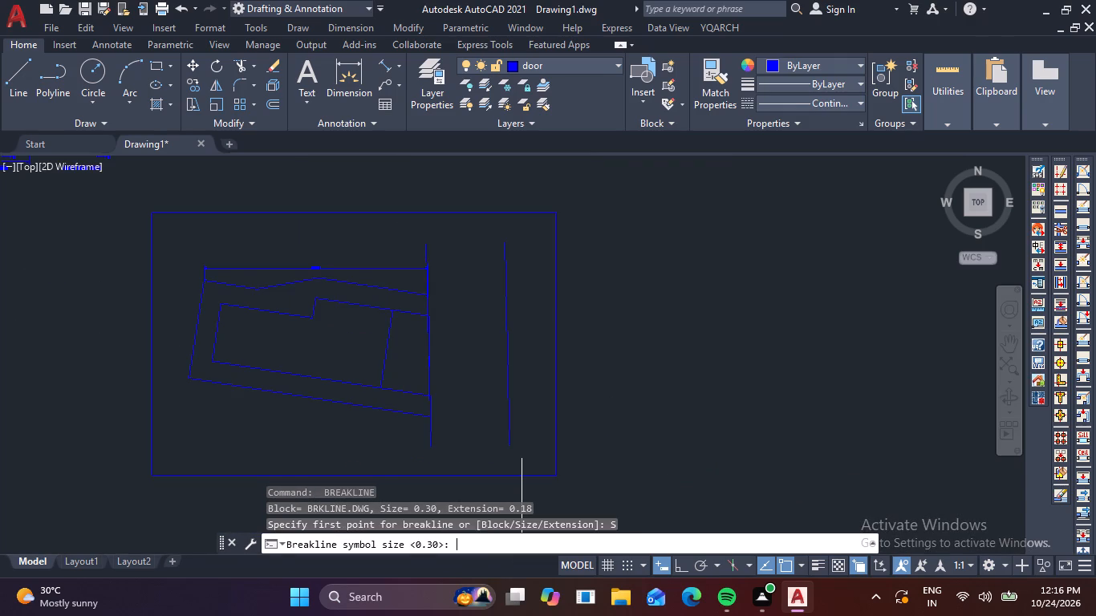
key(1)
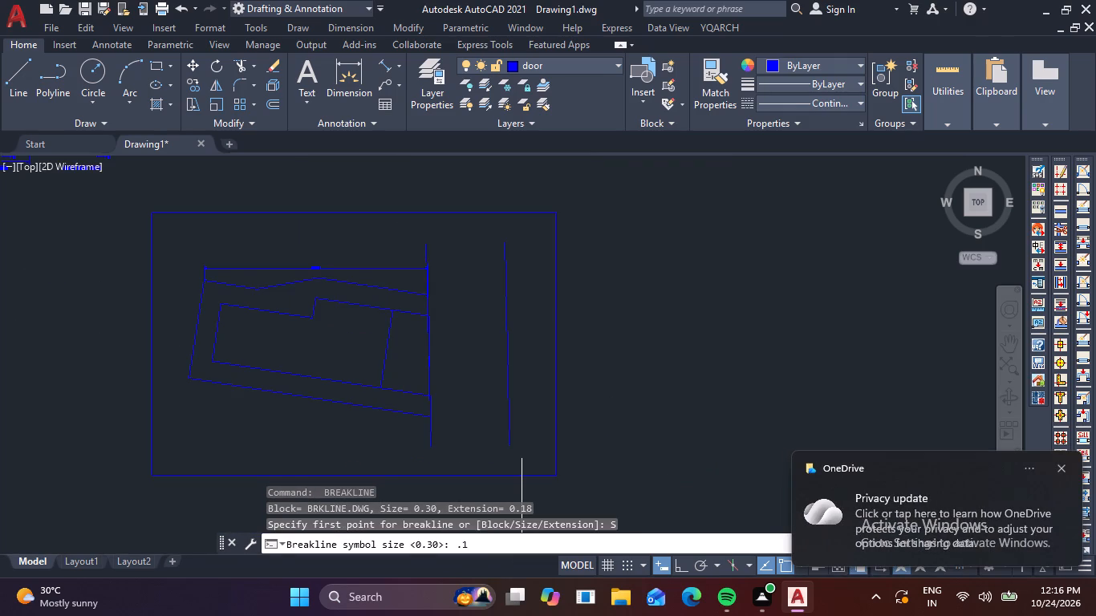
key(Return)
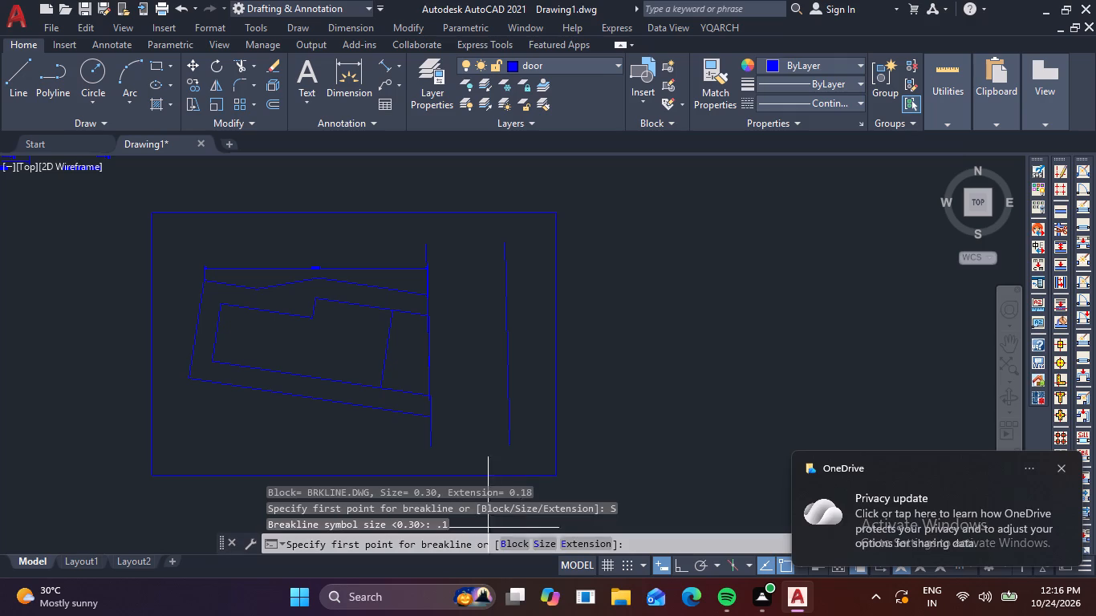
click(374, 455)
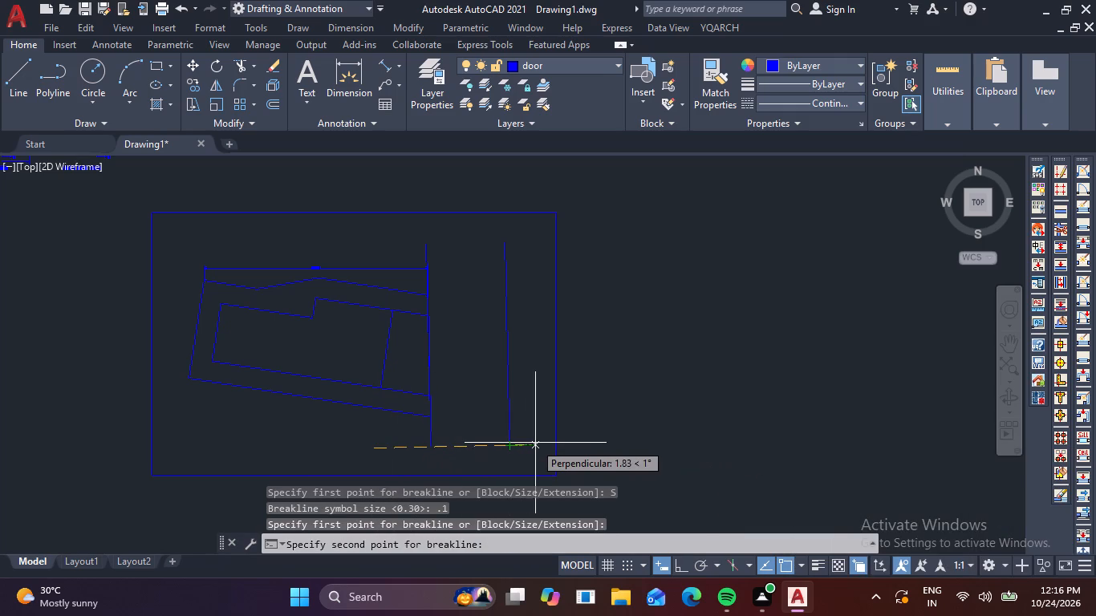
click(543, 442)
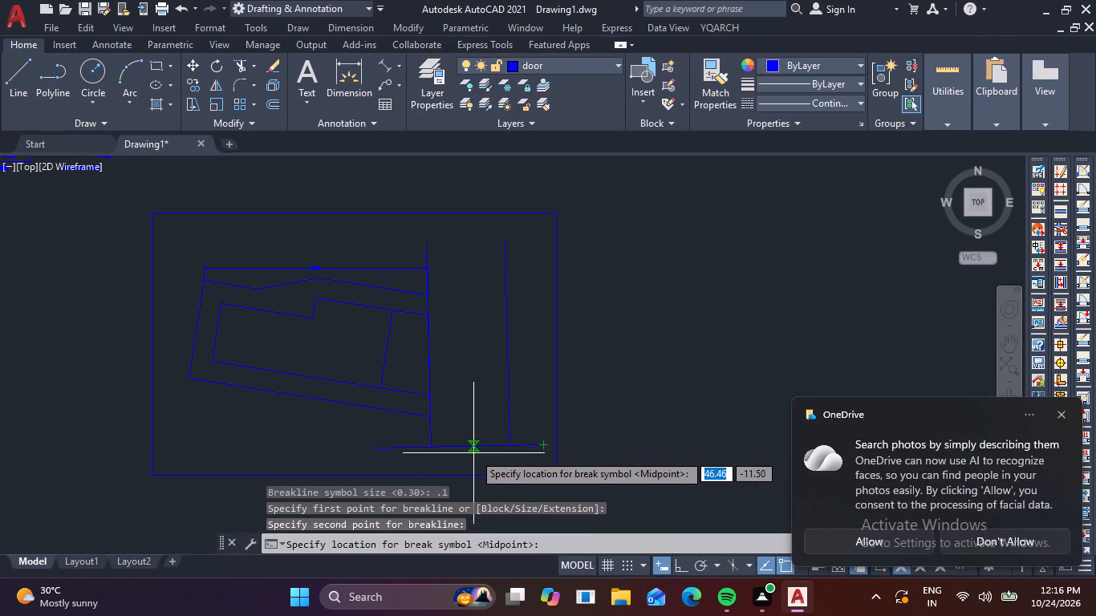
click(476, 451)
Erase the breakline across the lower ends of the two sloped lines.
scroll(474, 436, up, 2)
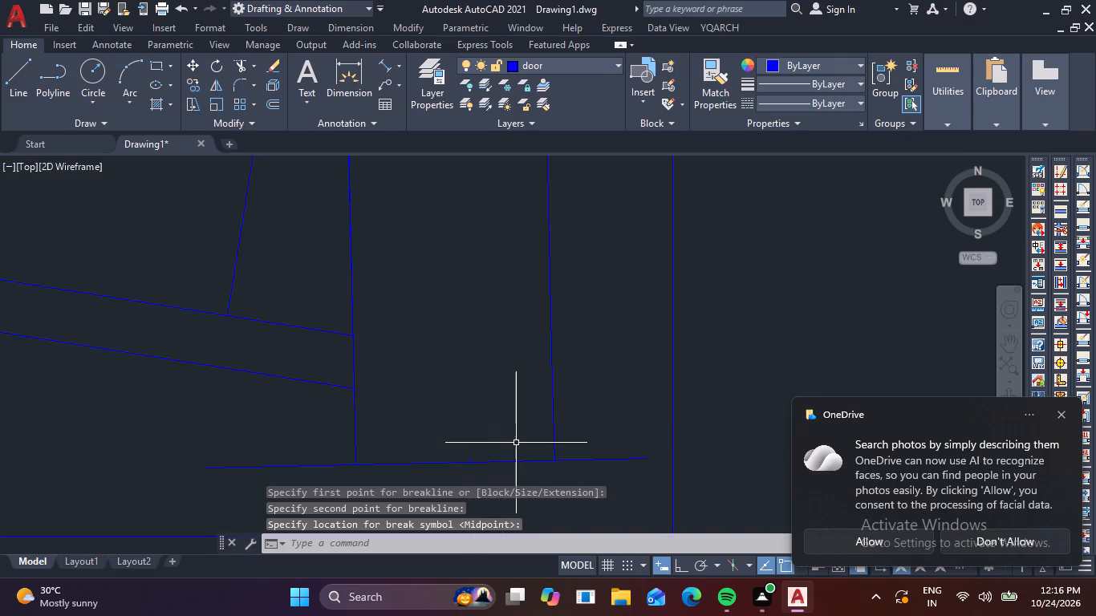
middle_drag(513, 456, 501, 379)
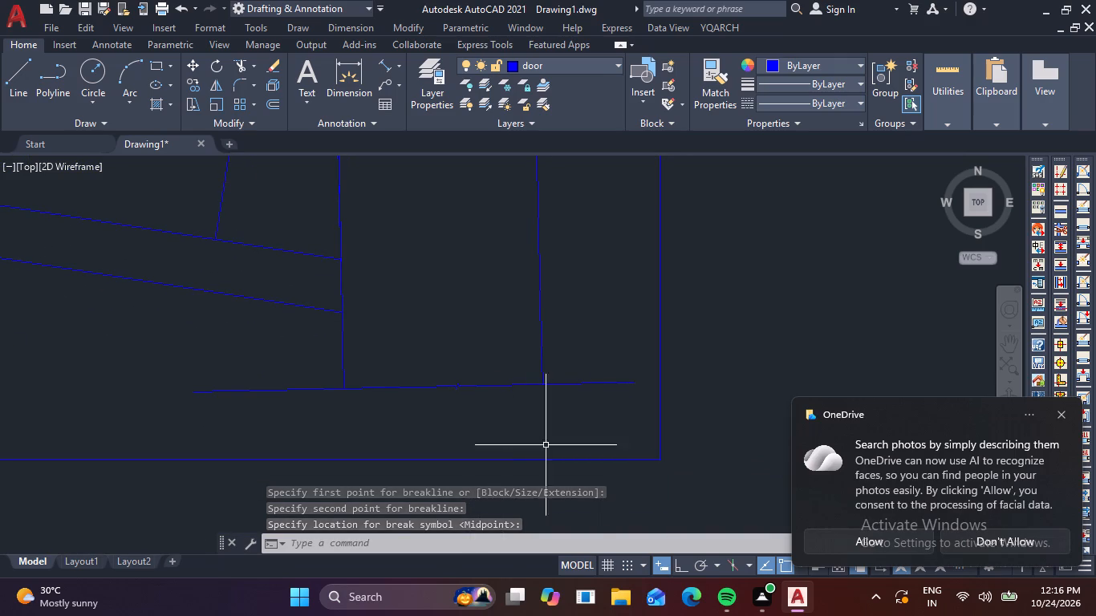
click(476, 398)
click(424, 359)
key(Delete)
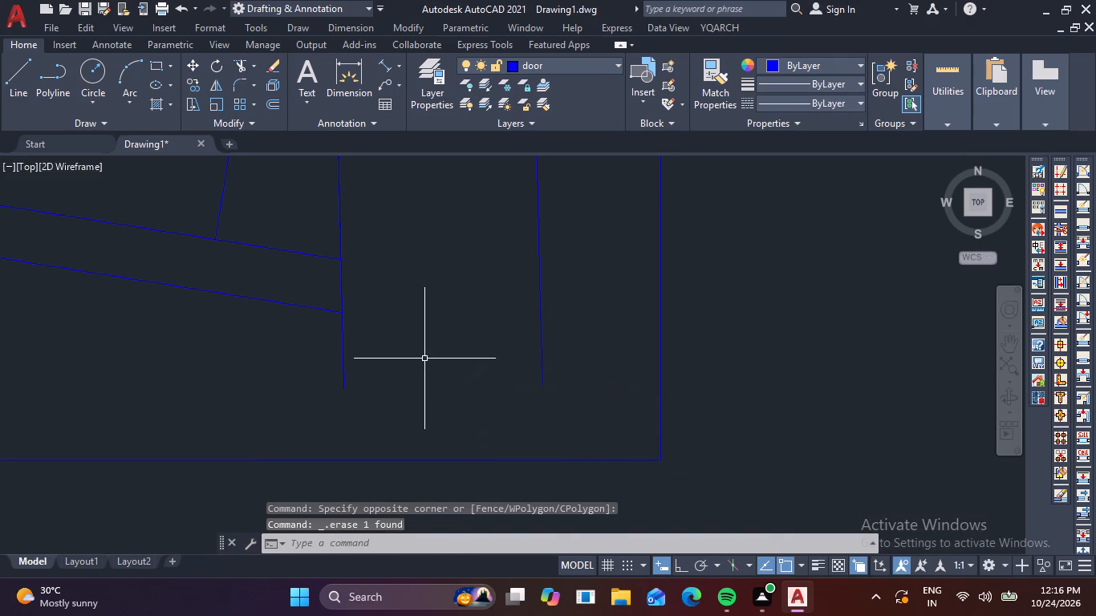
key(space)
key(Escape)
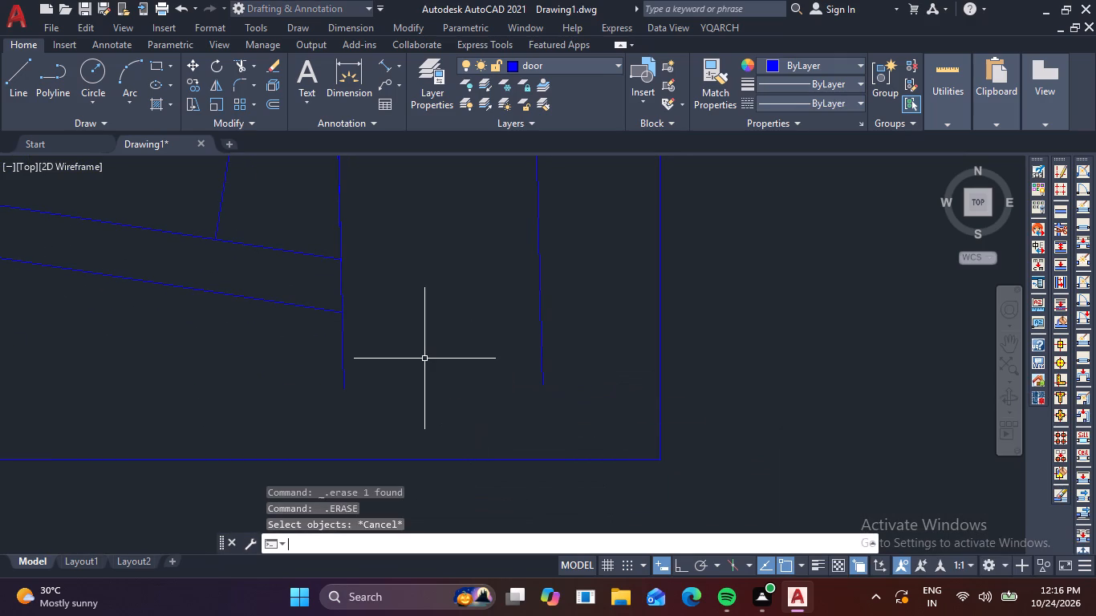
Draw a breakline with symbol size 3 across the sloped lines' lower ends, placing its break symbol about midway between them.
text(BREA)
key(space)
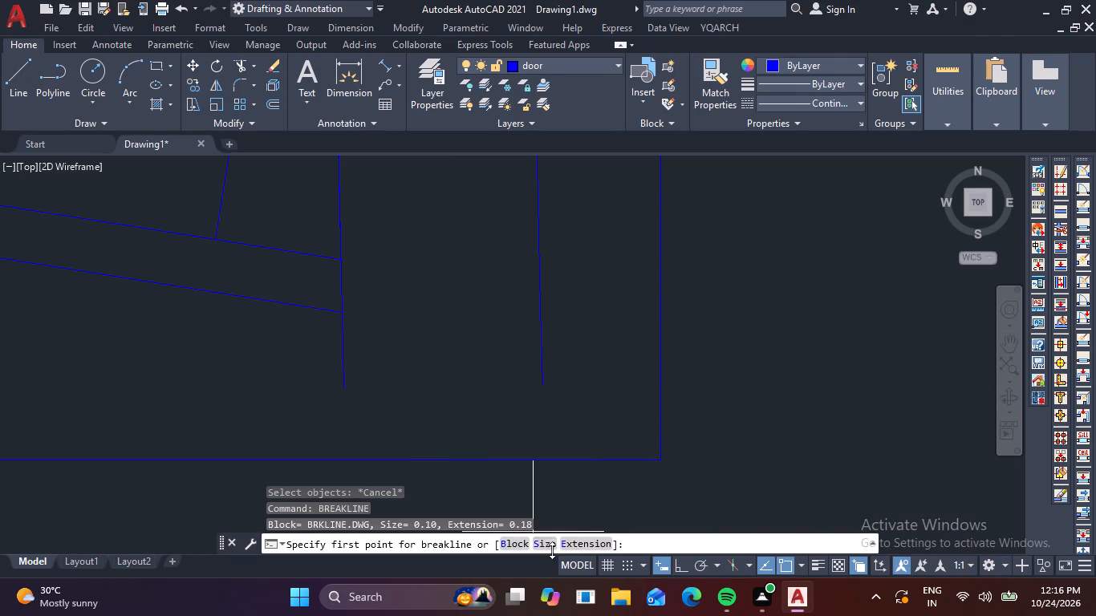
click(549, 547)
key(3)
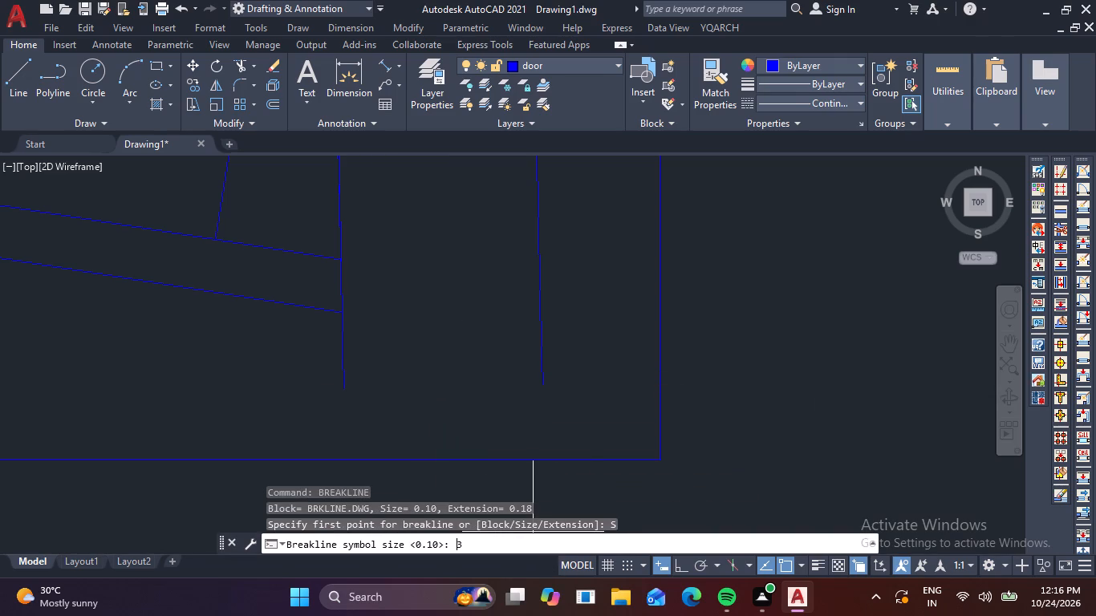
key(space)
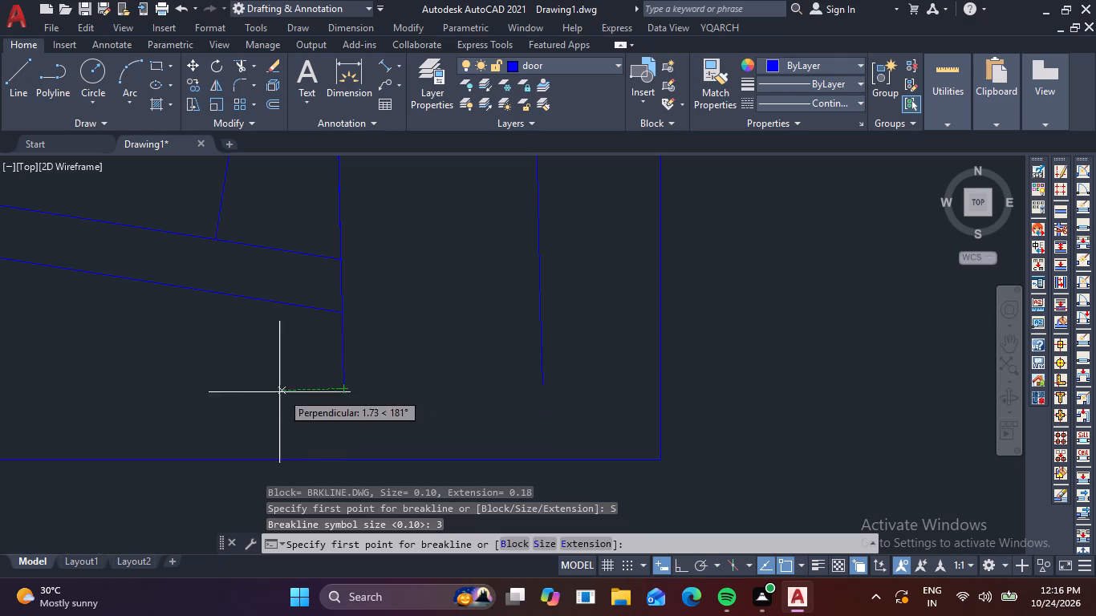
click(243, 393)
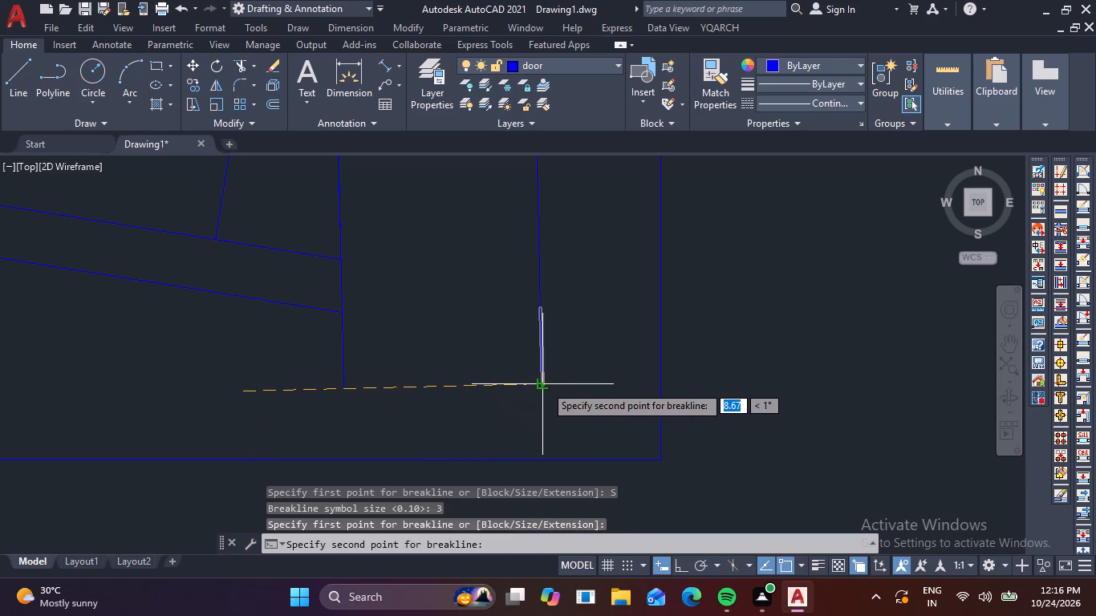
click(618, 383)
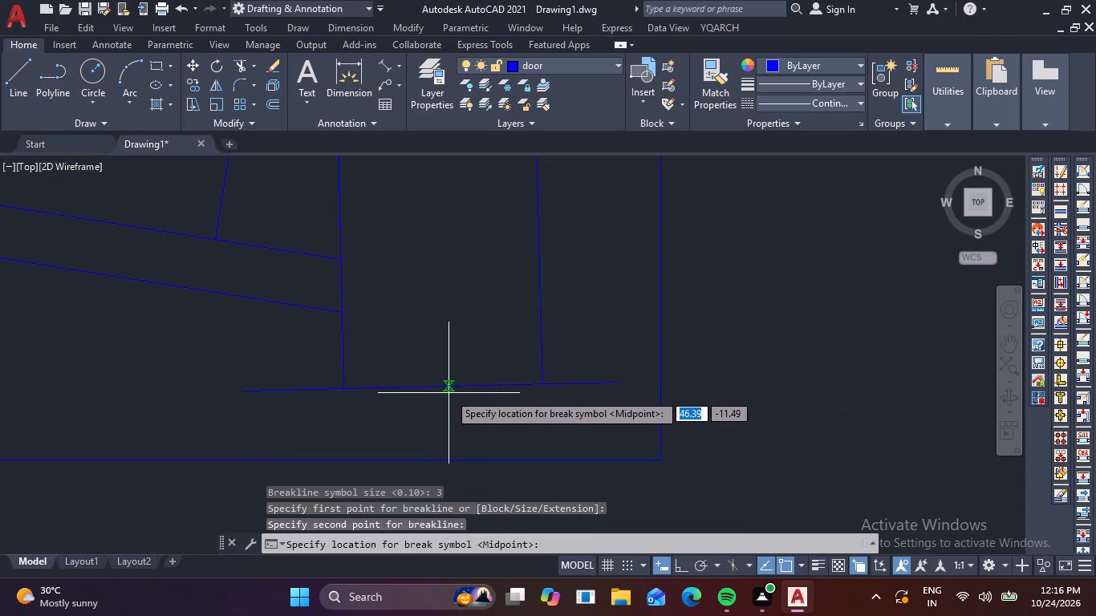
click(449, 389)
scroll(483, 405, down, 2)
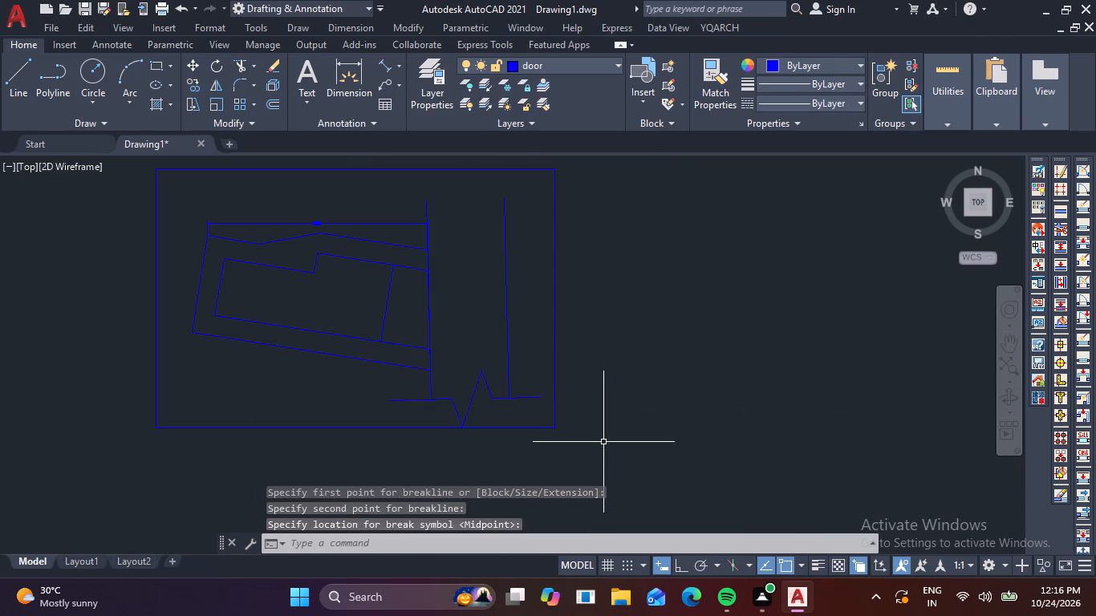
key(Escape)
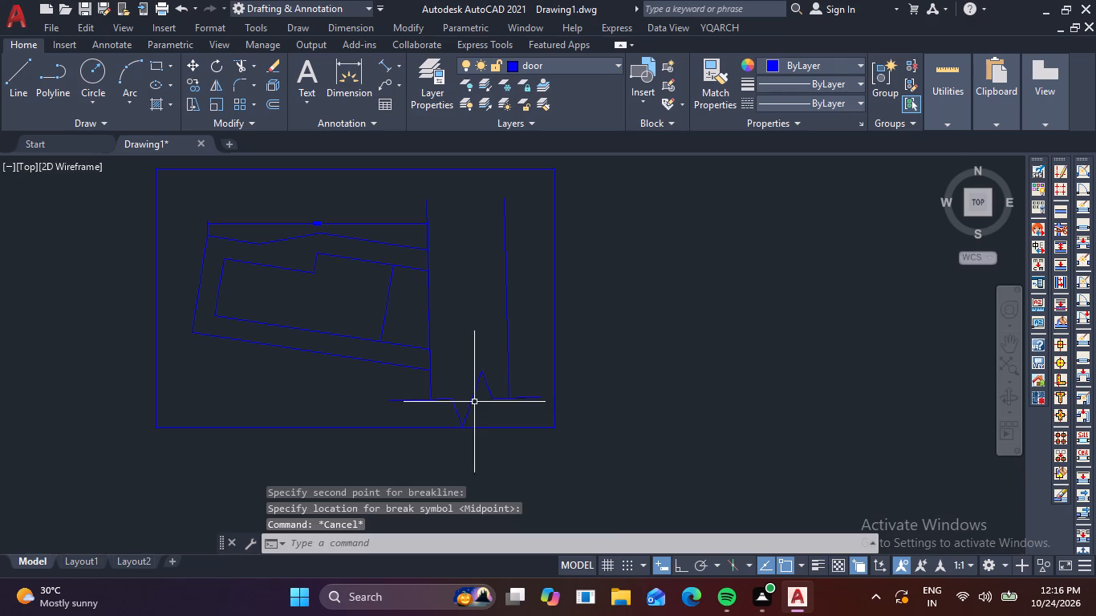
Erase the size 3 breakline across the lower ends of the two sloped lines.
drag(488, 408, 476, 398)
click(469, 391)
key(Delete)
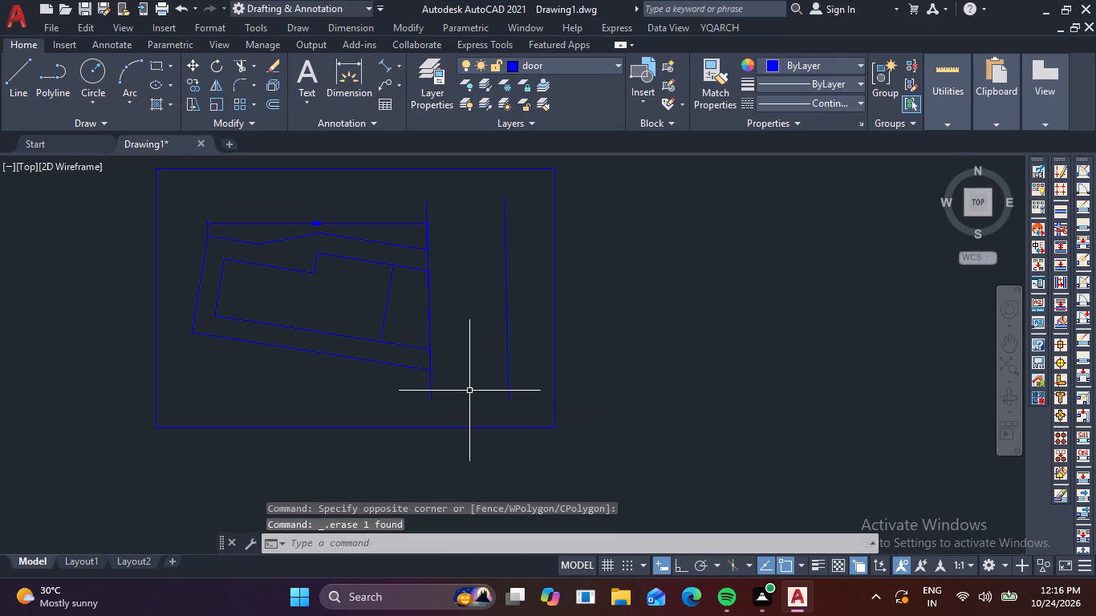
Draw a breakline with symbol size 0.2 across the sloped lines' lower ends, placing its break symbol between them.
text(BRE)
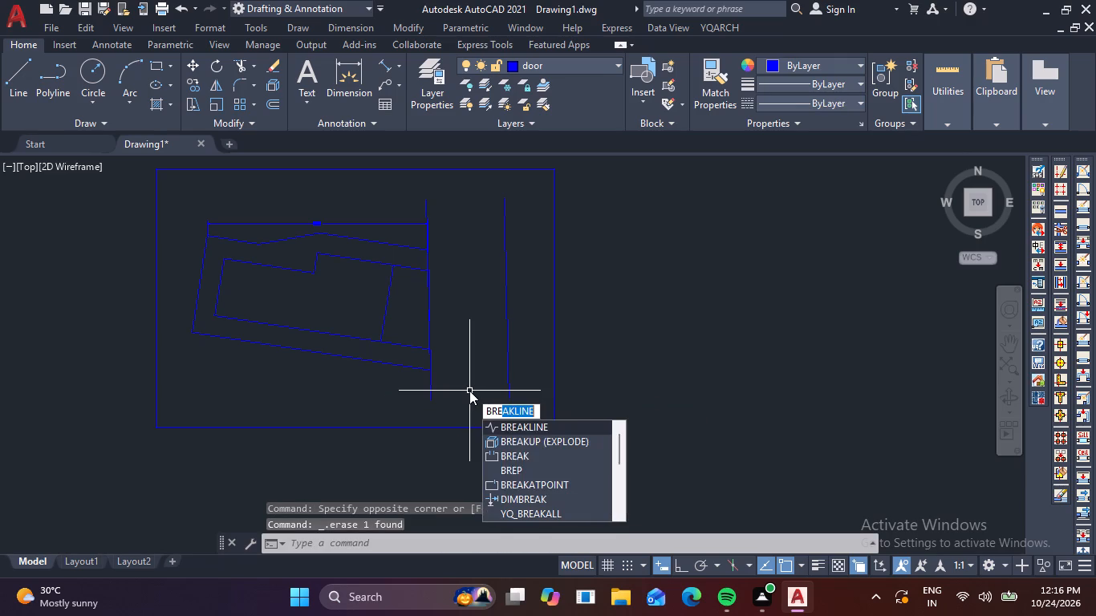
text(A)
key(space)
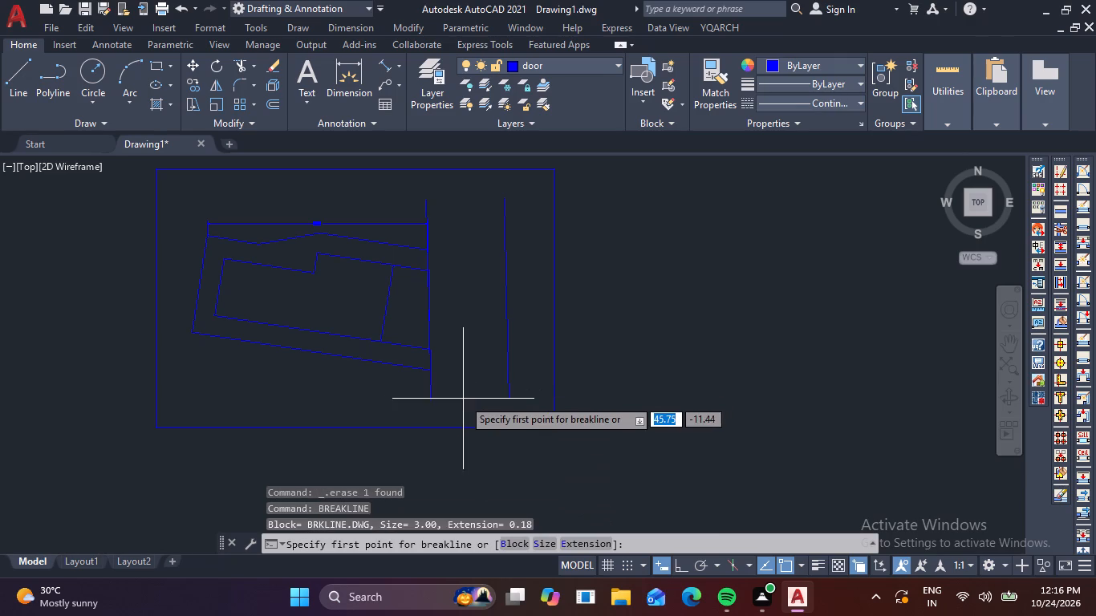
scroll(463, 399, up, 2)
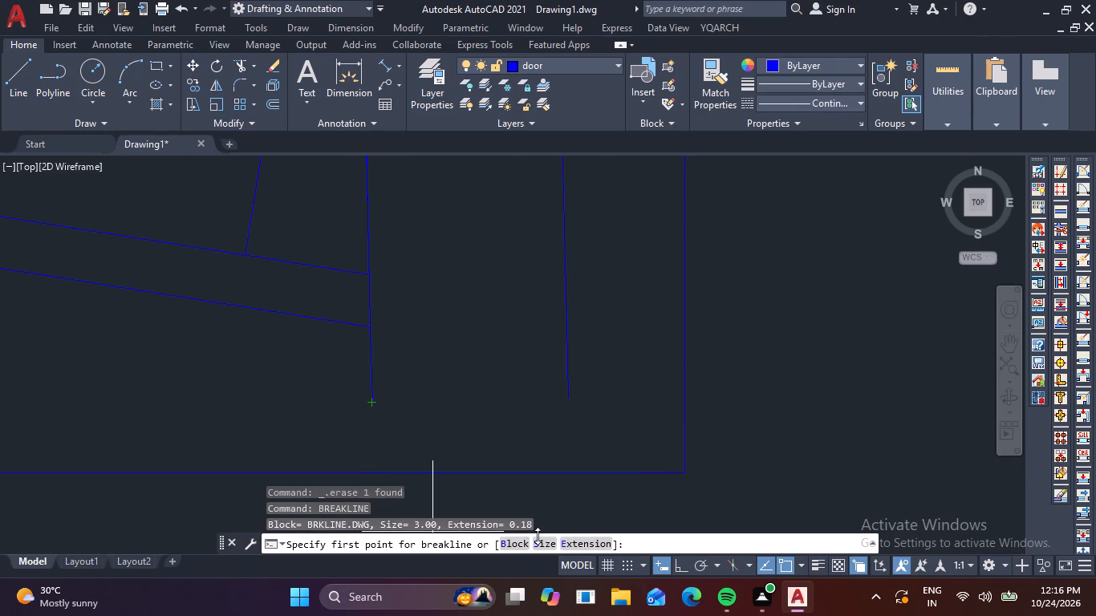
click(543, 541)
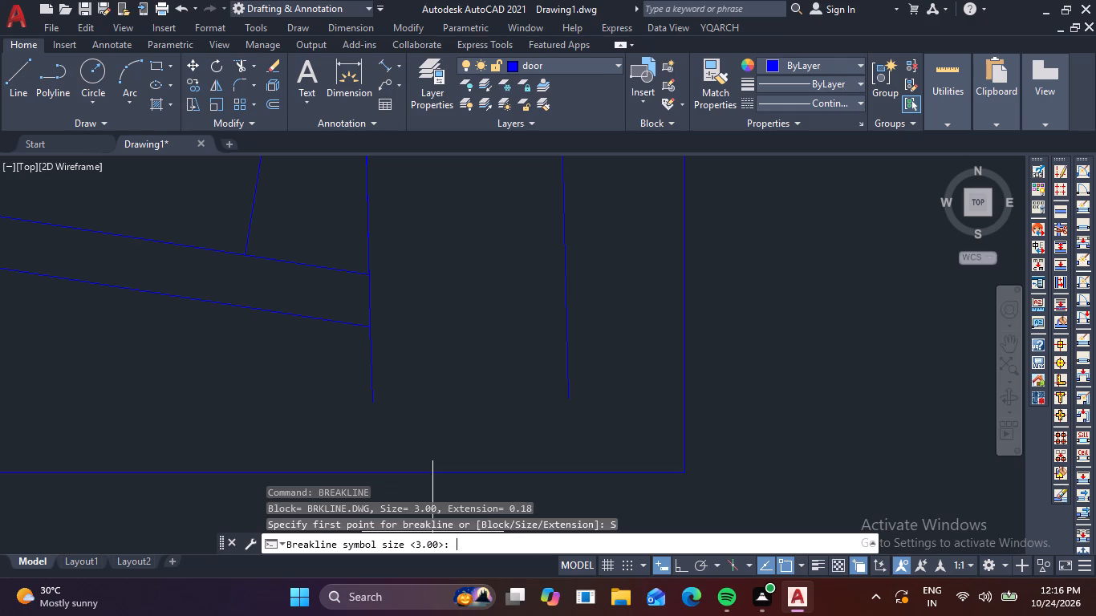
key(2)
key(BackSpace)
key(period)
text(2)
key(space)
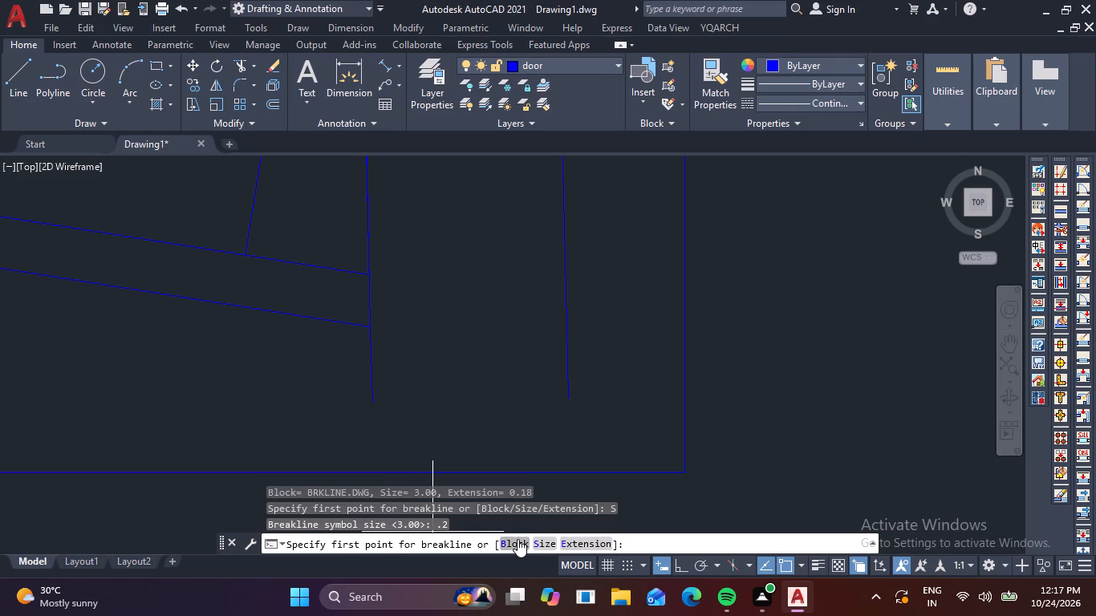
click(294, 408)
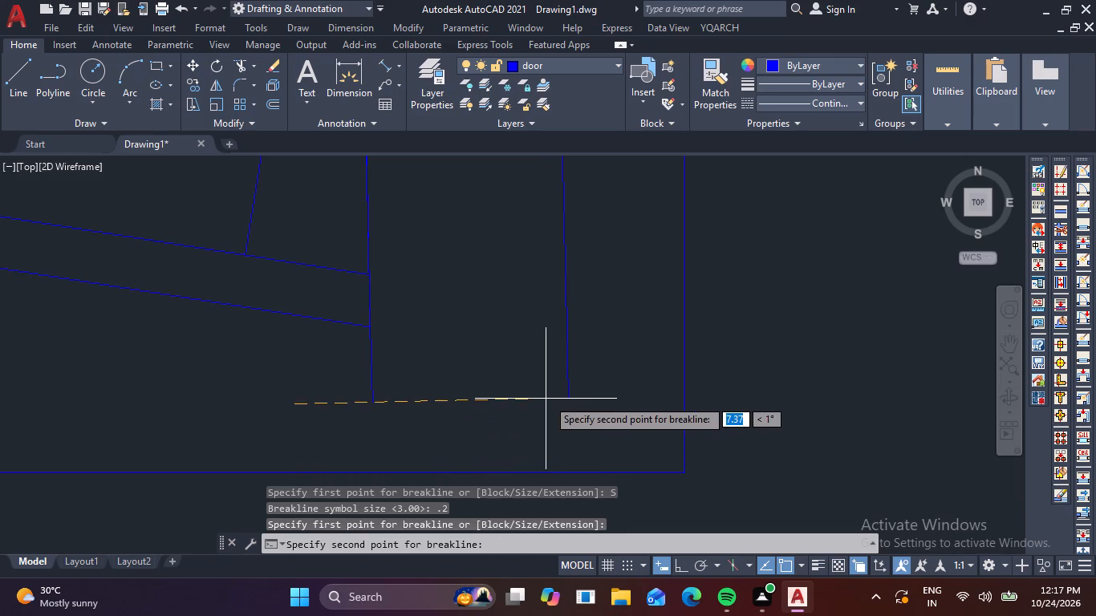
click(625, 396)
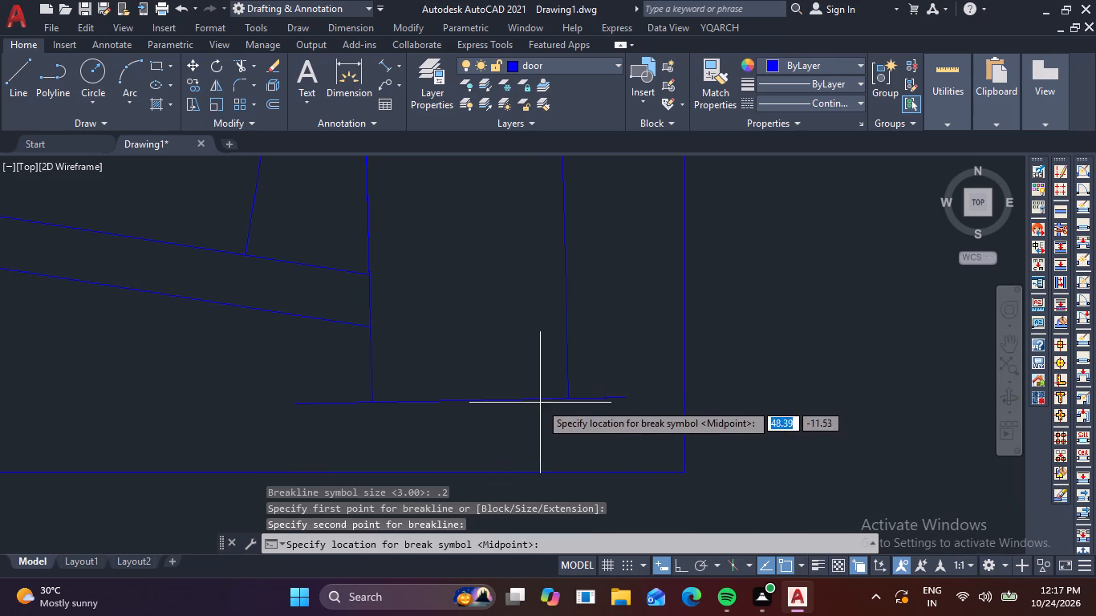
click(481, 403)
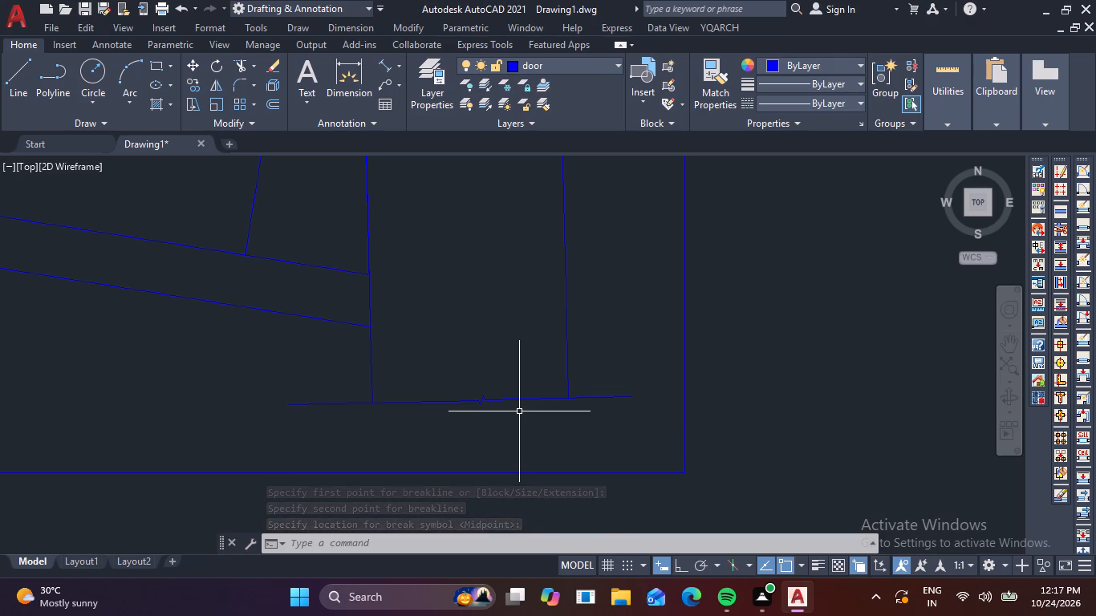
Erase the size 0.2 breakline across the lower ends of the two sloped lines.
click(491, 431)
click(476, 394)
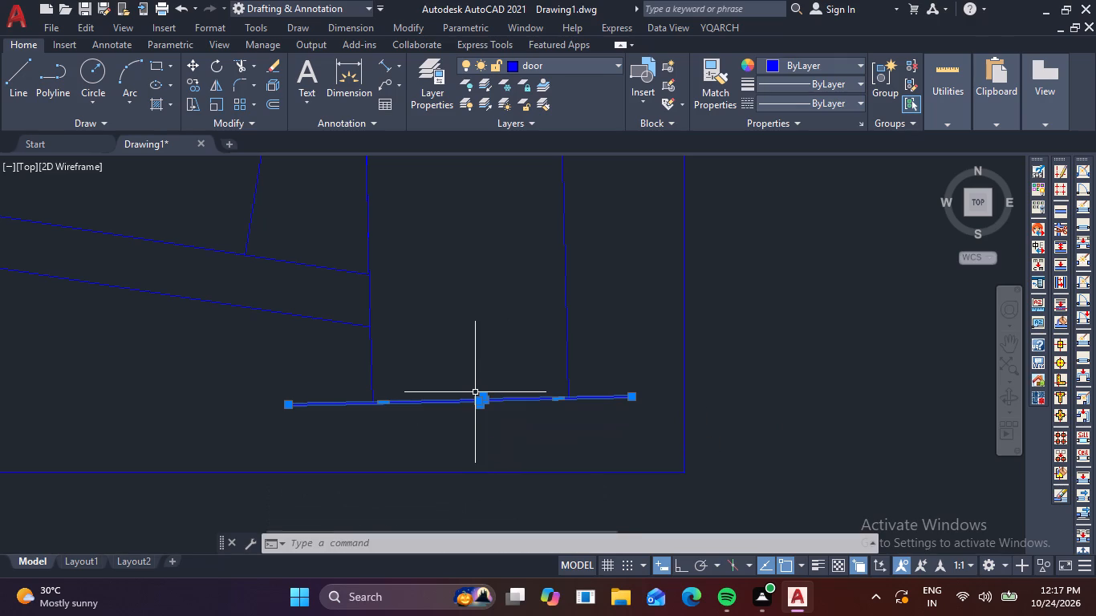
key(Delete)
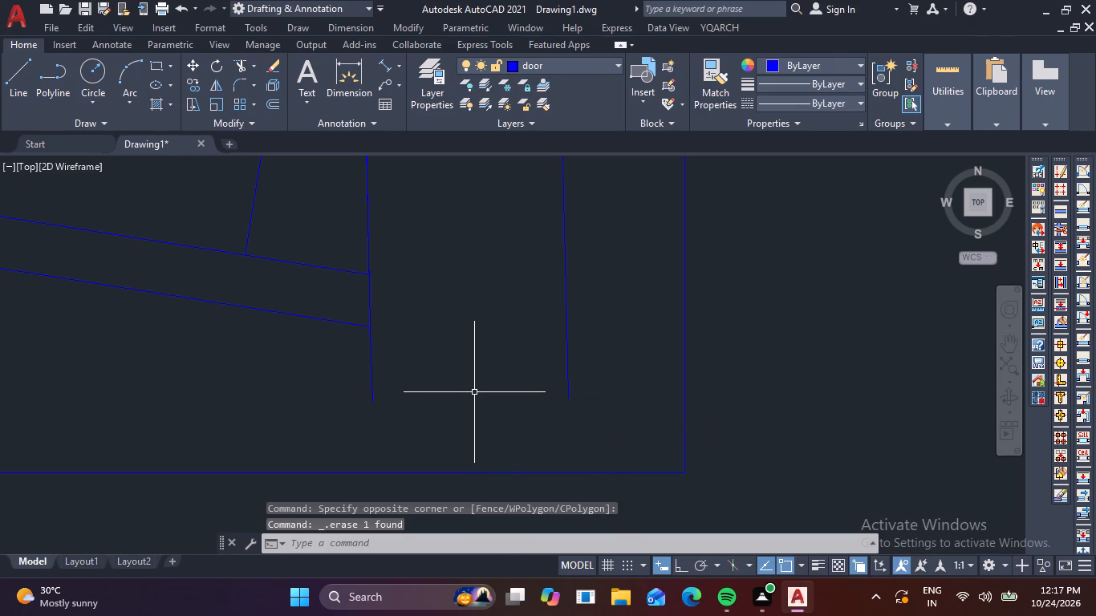
Draw a breakline with symbol size 0.9 across the sloped lines' lower ends, extending past both, with its break symbol about midway between them.
text(BREA)
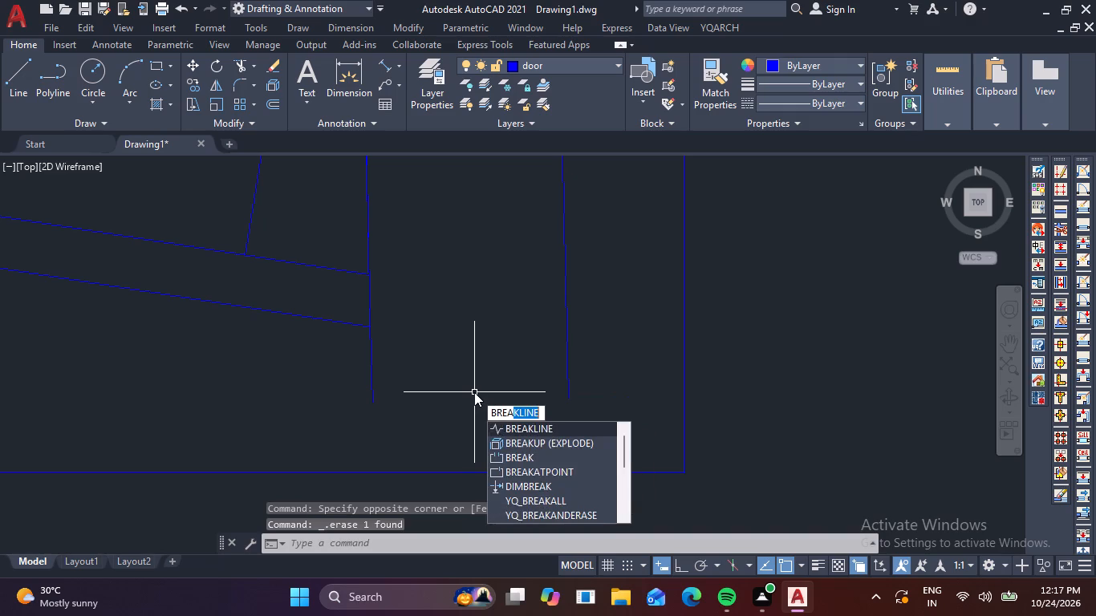
key(space)
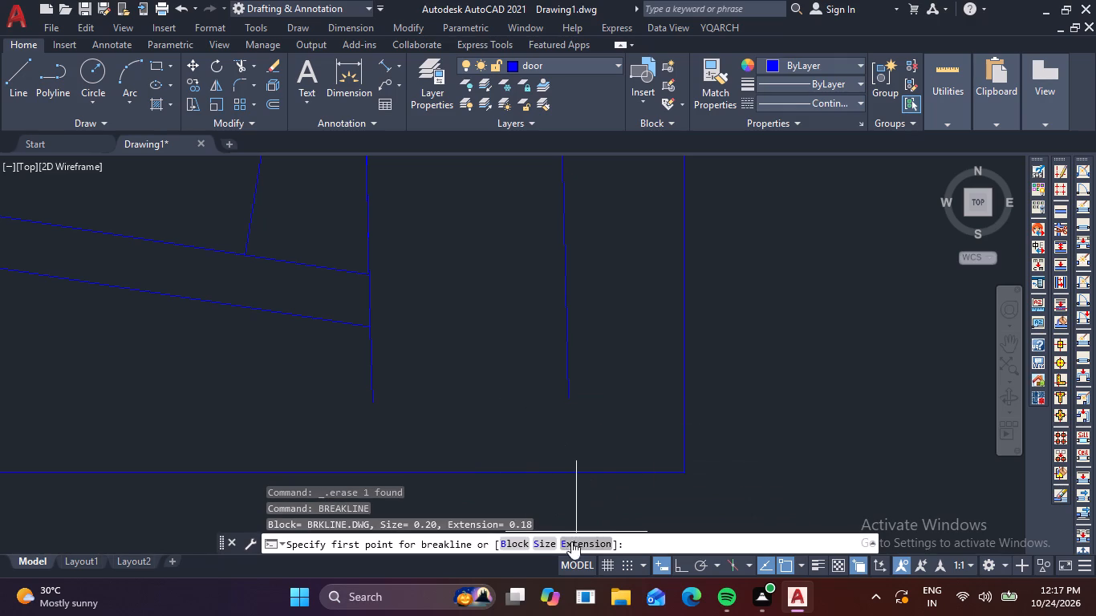
click(539, 542)
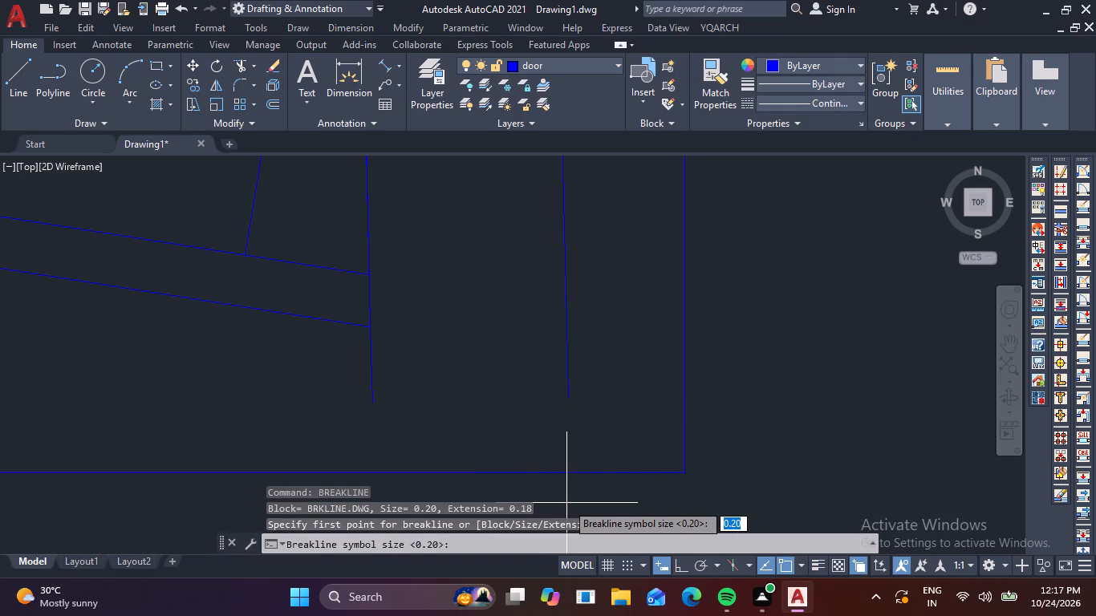
key(period)
key(9)
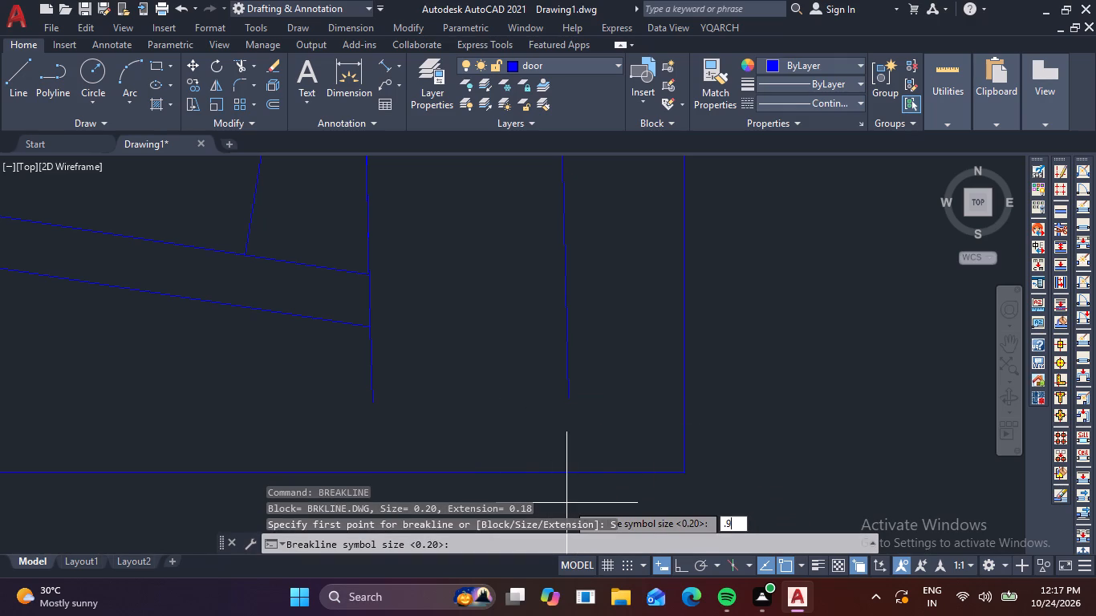
key(space)
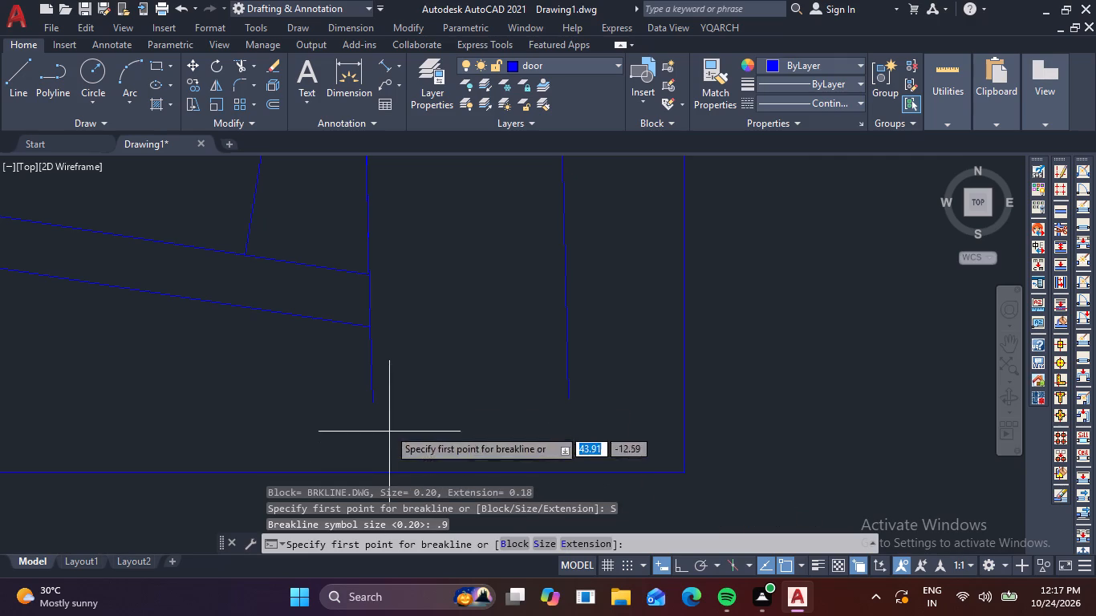
click(284, 410)
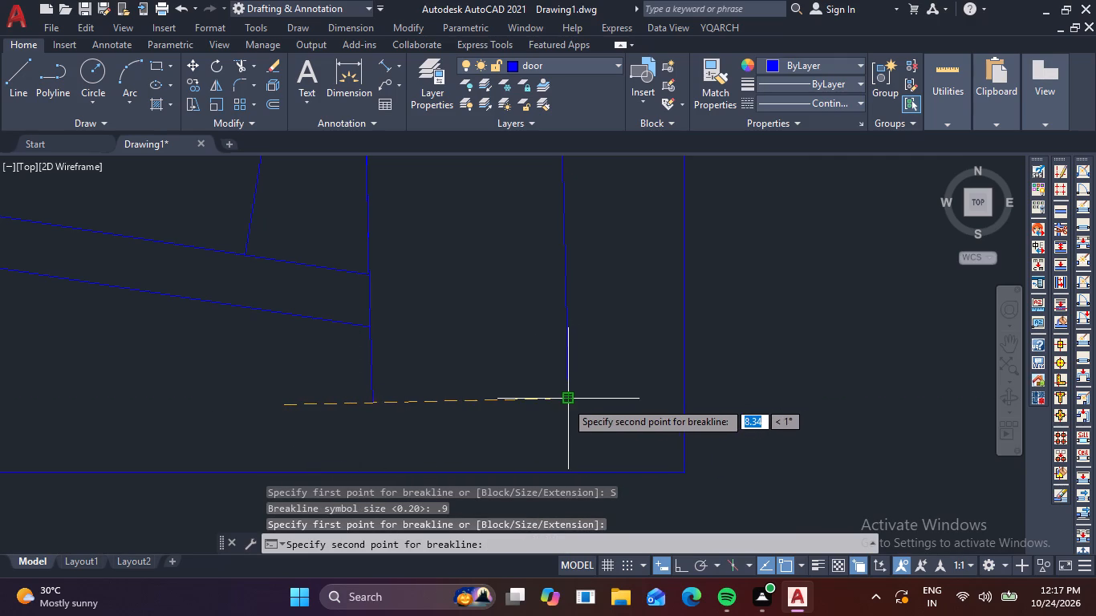
click(623, 396)
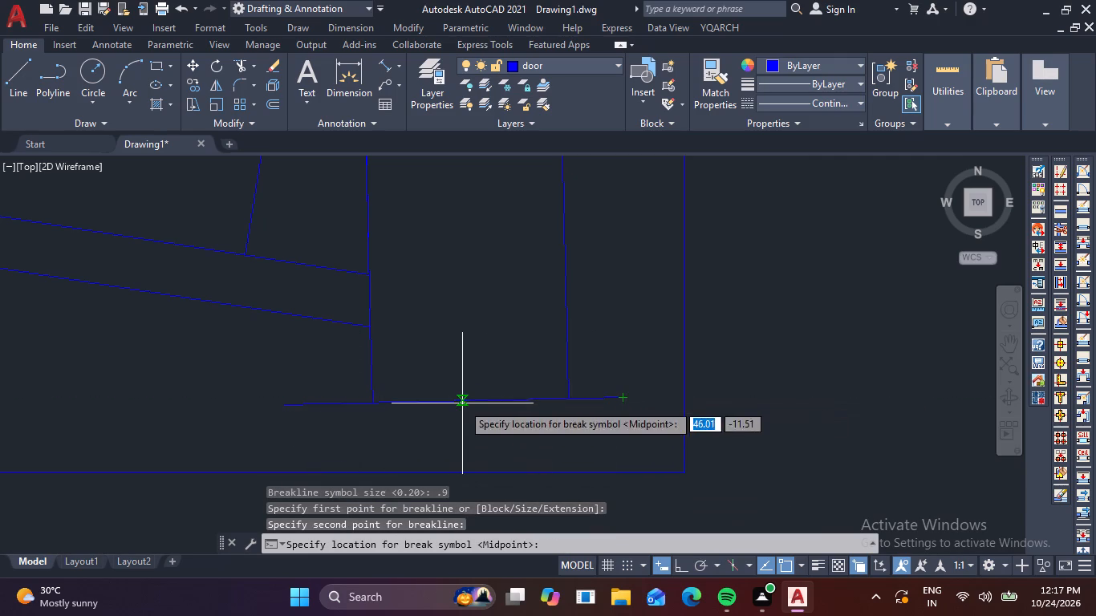
click(470, 401)
Draw a matching breakline with symbol size 0.9 across the sloped lines' upper ends, placing its break symbol about midway between them.
scroll(511, 401, down, 2)
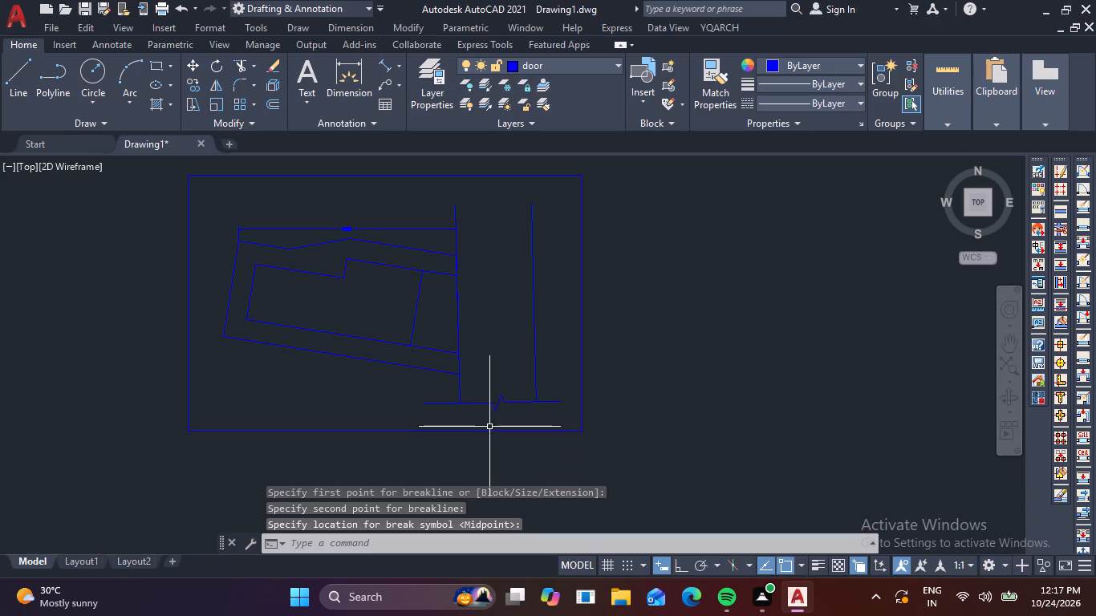
scroll(482, 422, up, 1)
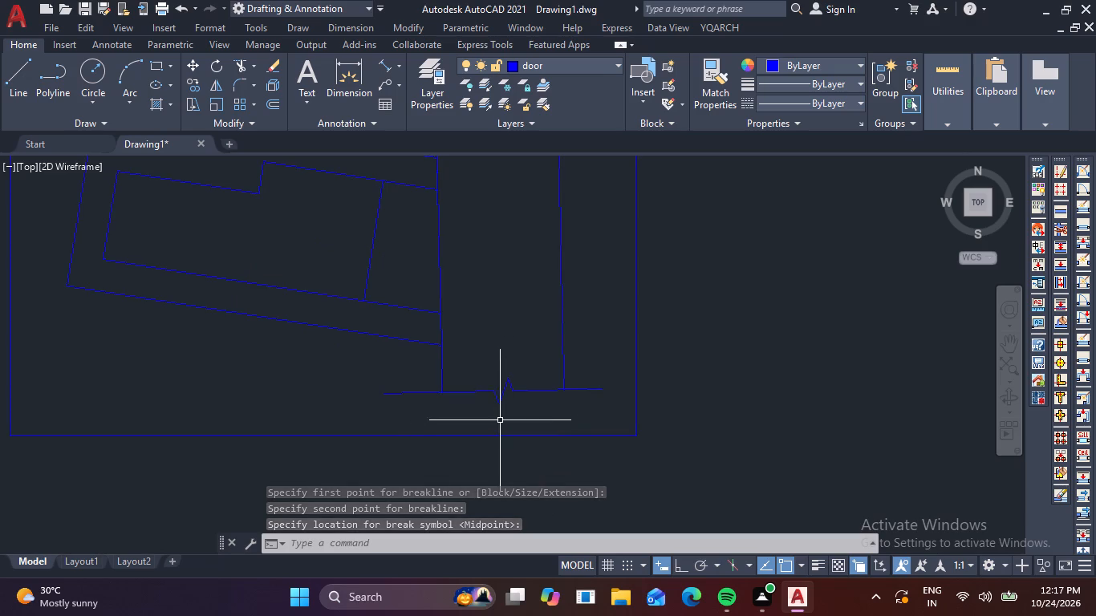
key(space)
middle_drag(516, 329, 476, 597)
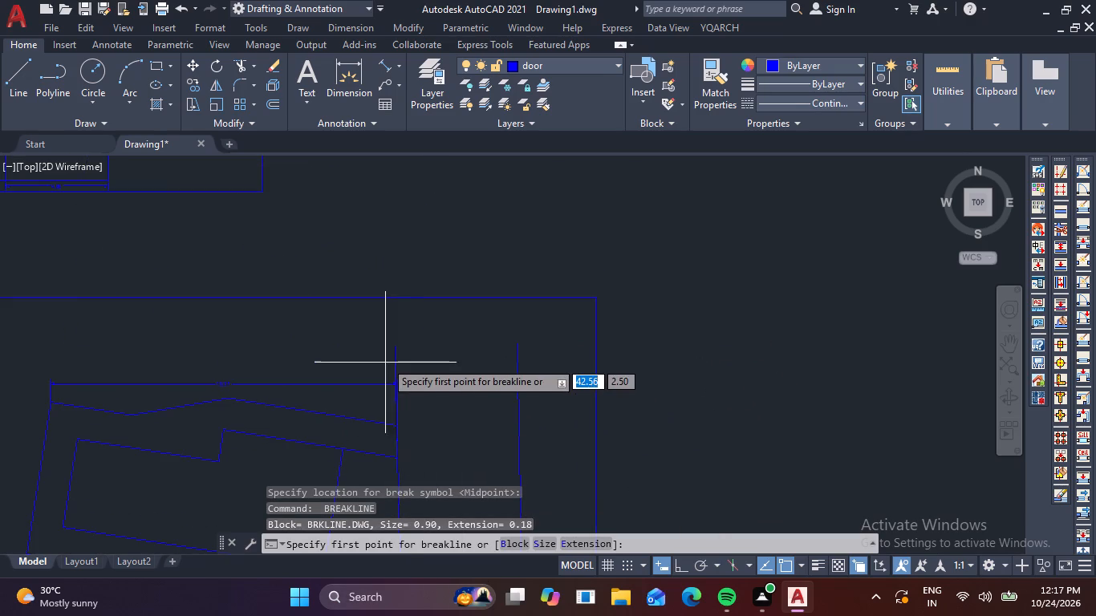
scroll(385, 358, up, 2)
click(258, 334)
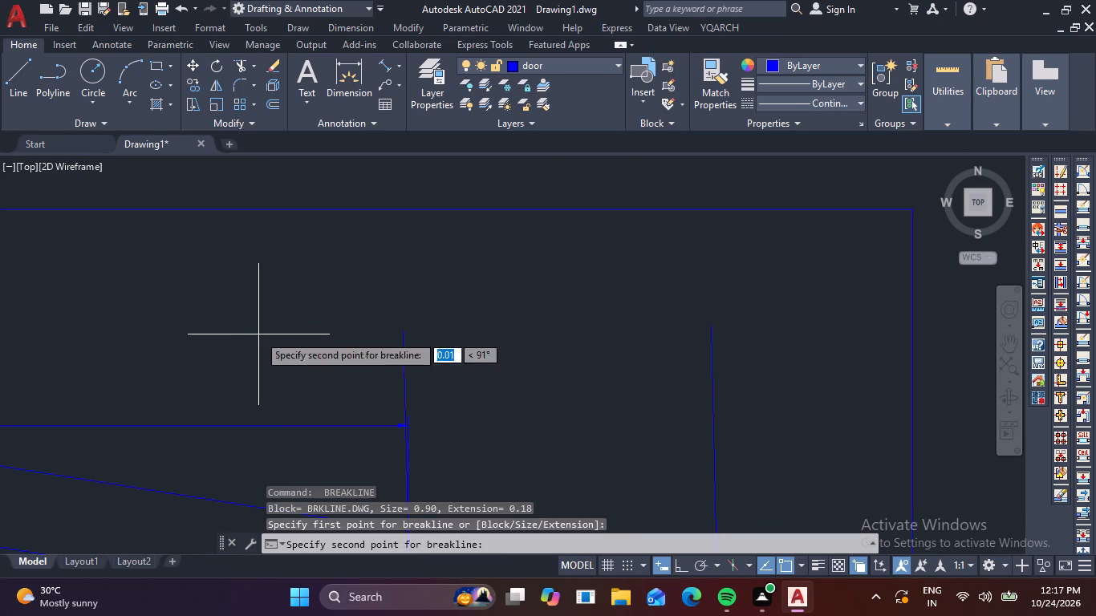
click(818, 318)
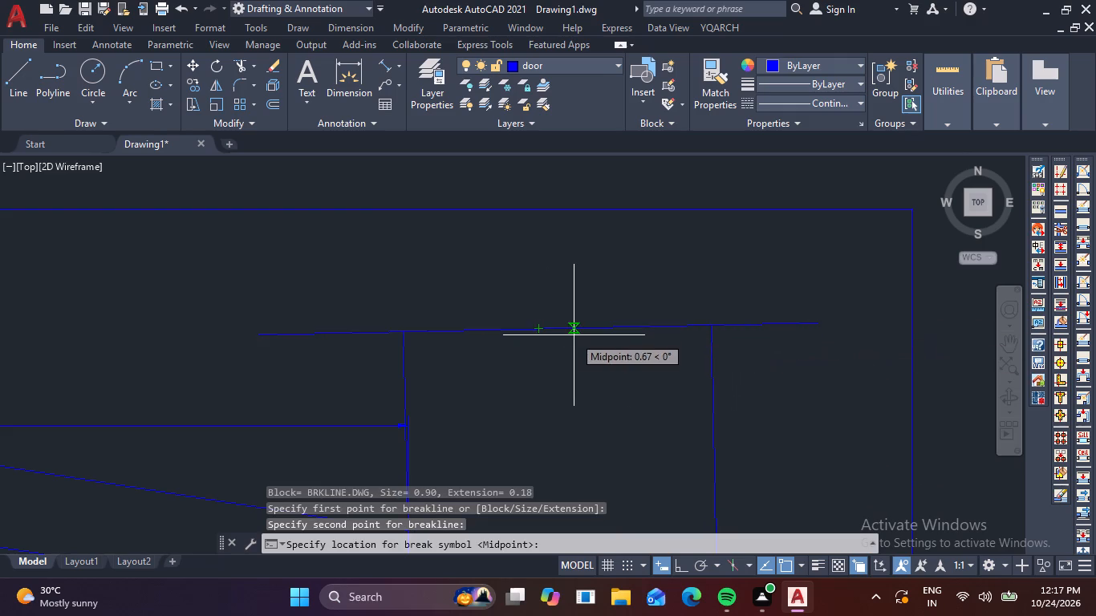
click(571, 331)
scroll(558, 383, down, 3)
middle_drag(655, 456, 644, 320)
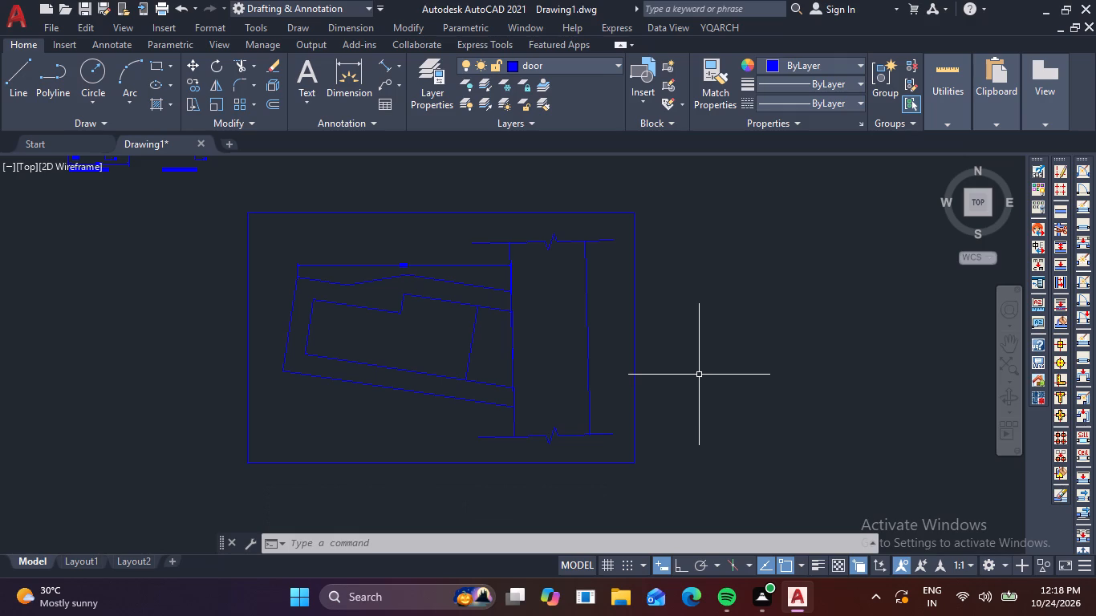
key(Escape)
key(Escape)
key(Escape)
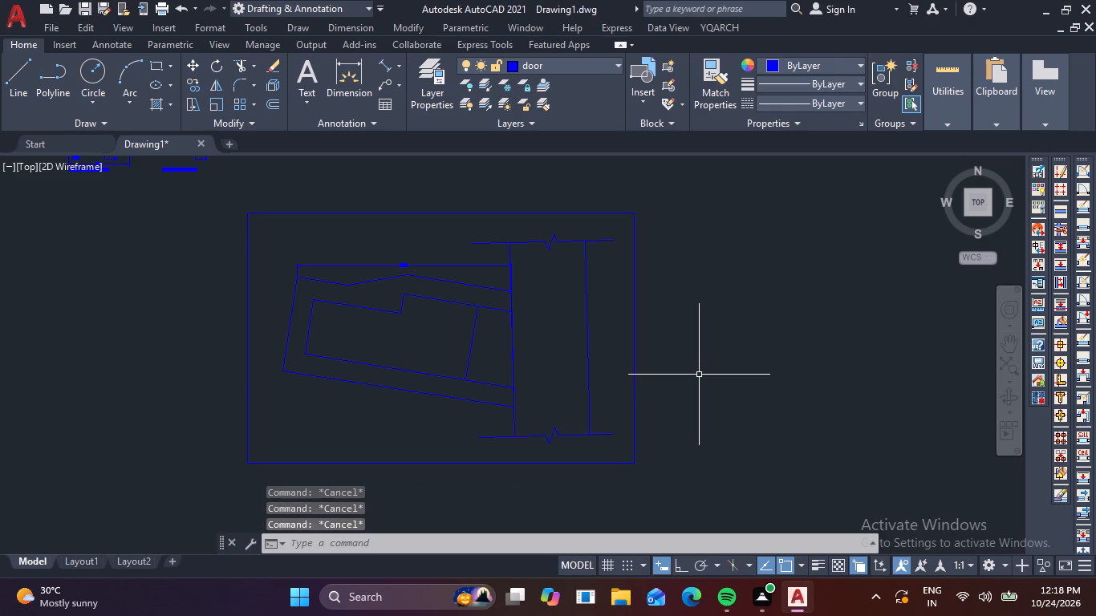
key(Escape)
key(Escape)
key(Escape)
key(Escape)
key(Escape)
key(Escape)
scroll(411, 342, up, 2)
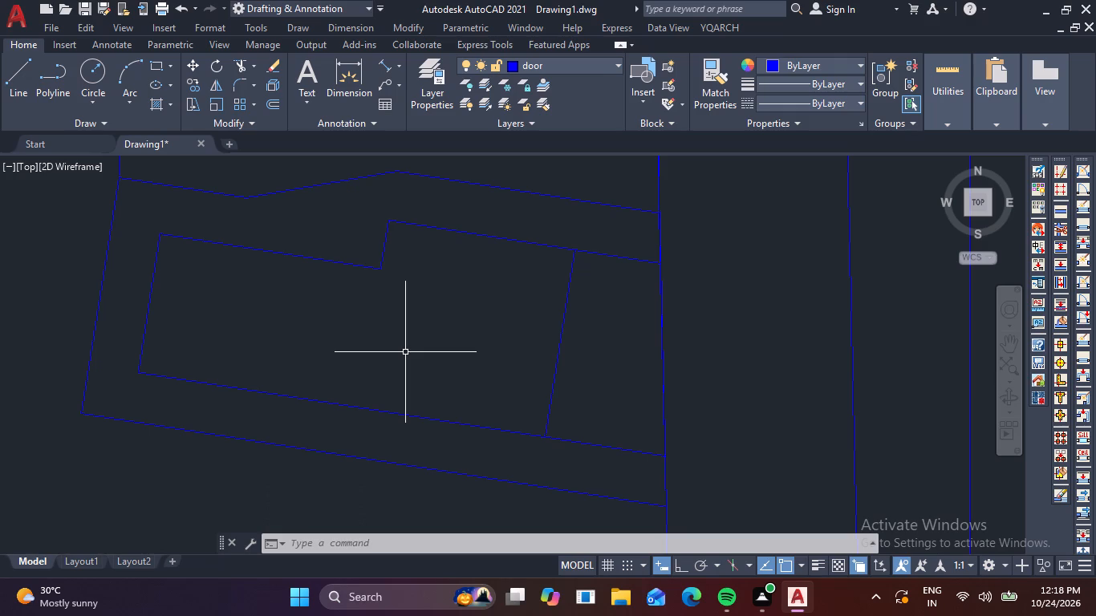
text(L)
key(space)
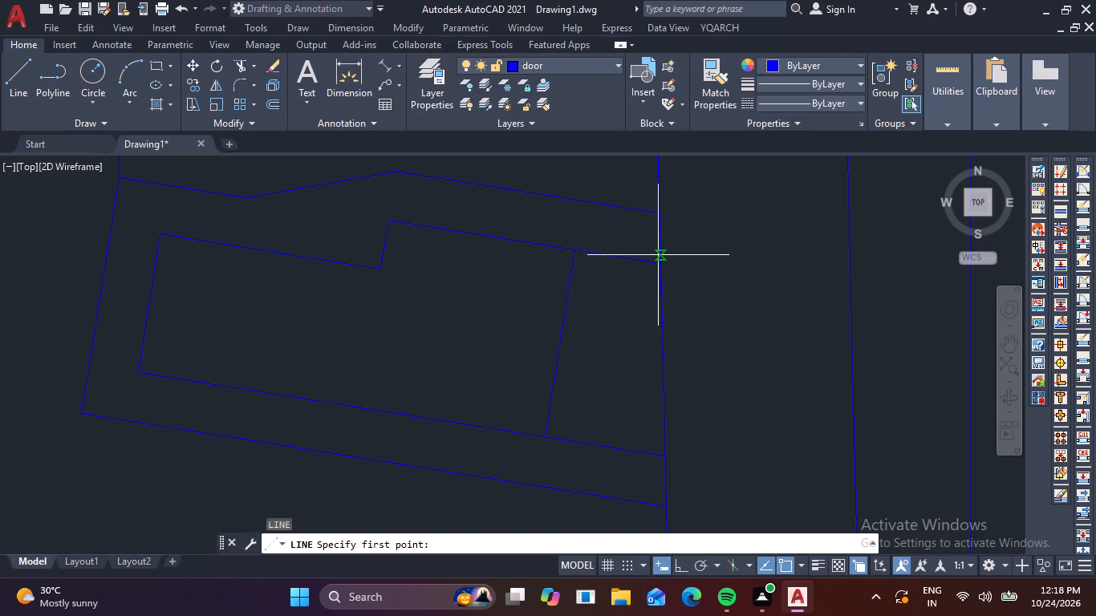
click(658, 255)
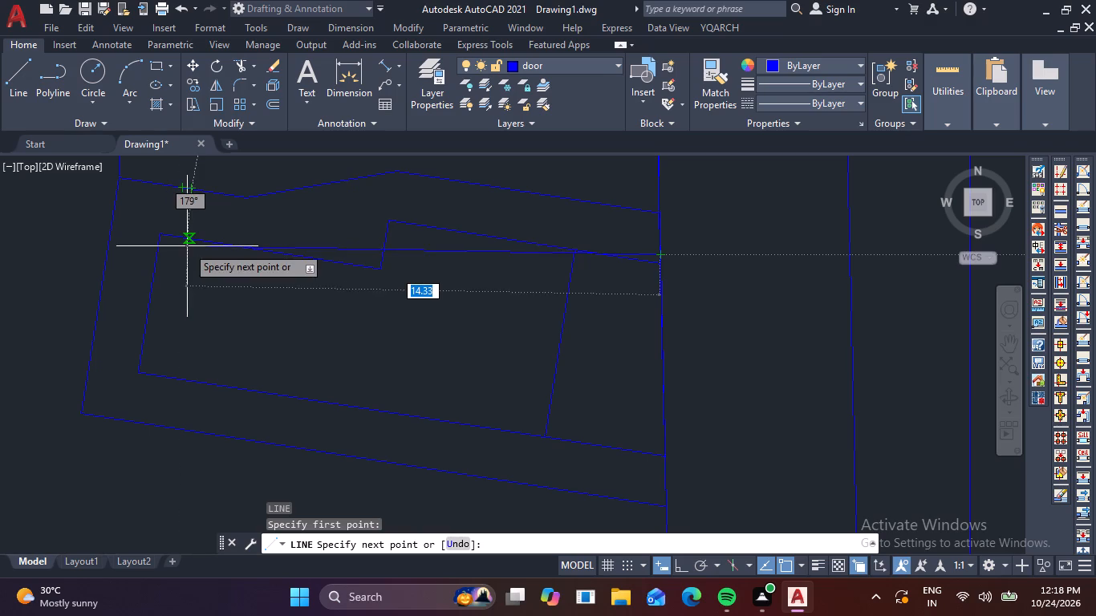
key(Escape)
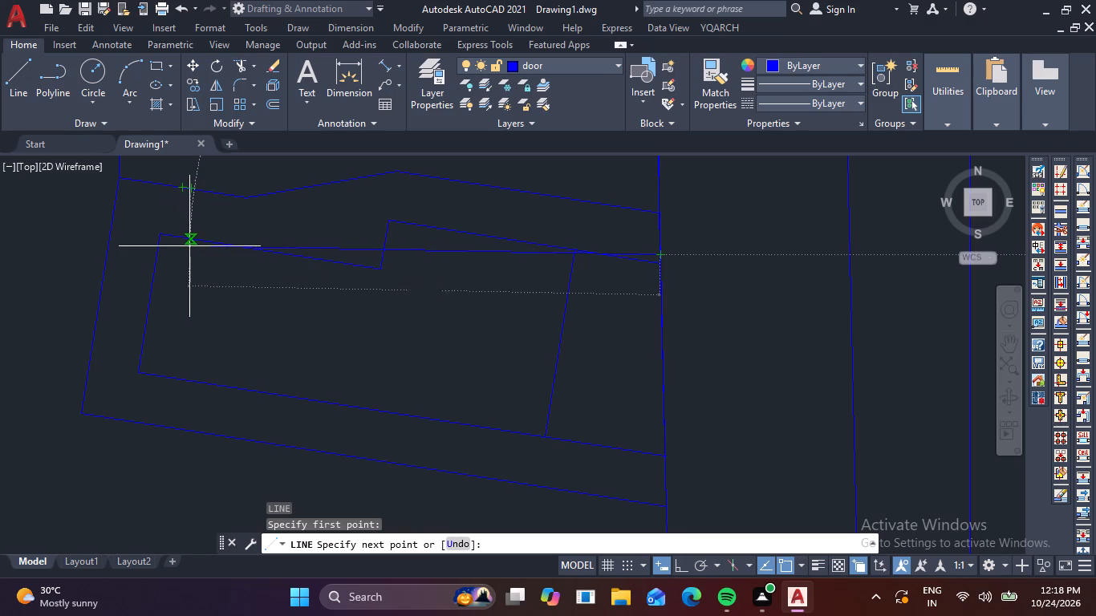
Examine the floor plans around the kitchen and hall, including the dimensions along the stepped wall, and return to the sloped-plot drawing.
scroll(208, 253, down, 5)
scroll(249, 278, up, 2)
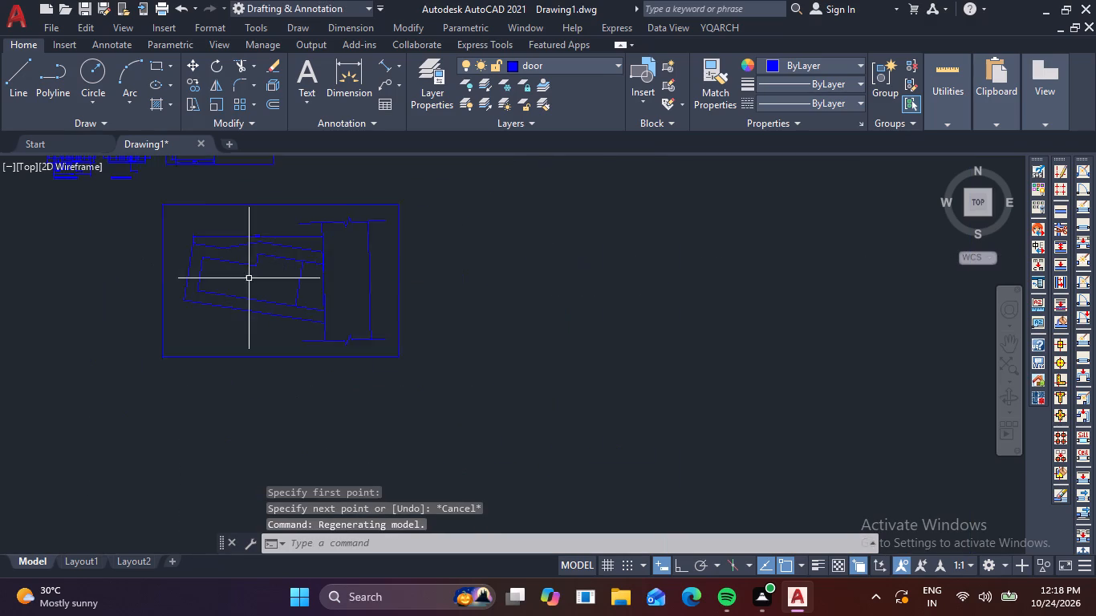
scroll(249, 278, up, 2)
middle_drag(250, 278, 553, 338)
scroll(481, 341, down, 1)
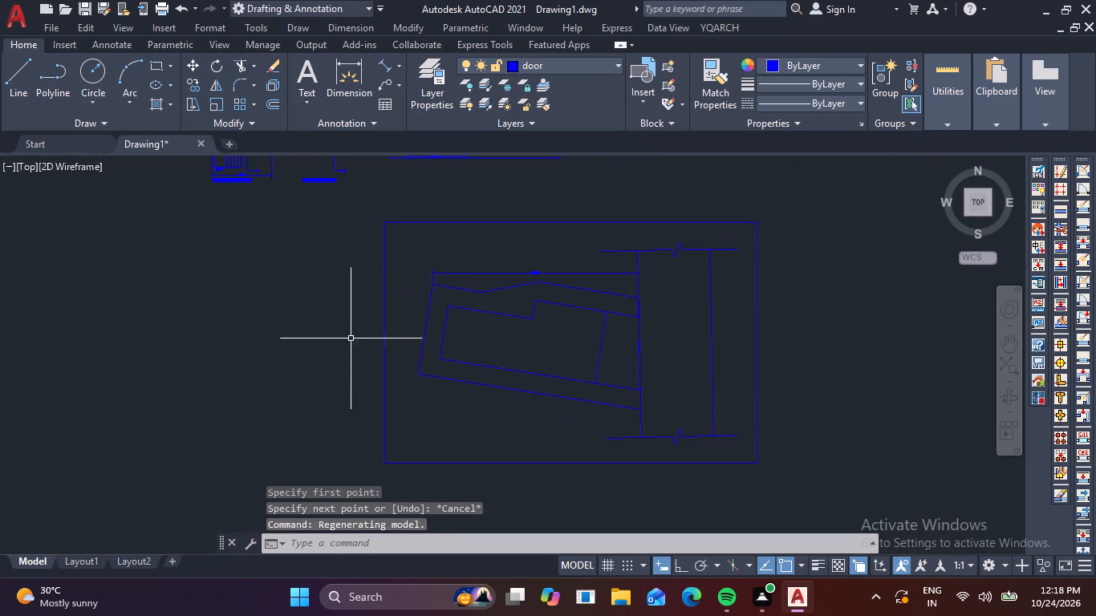
middle_drag(290, 242, 323, 389)
scroll(259, 248, up, 2)
middle_drag(263, 264, 263, 399)
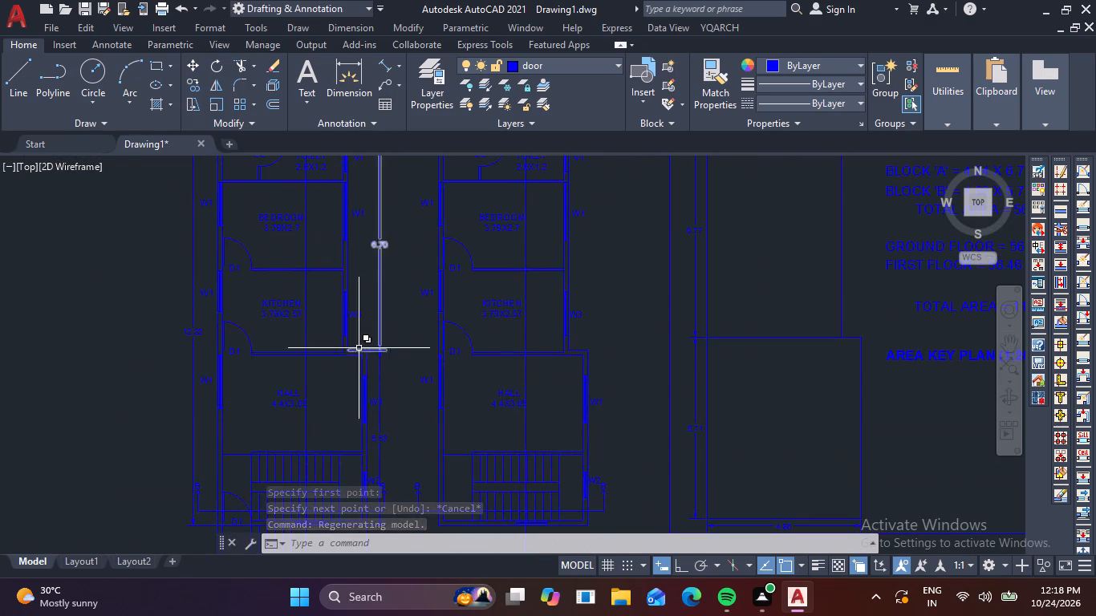
scroll(365, 343, up, 1)
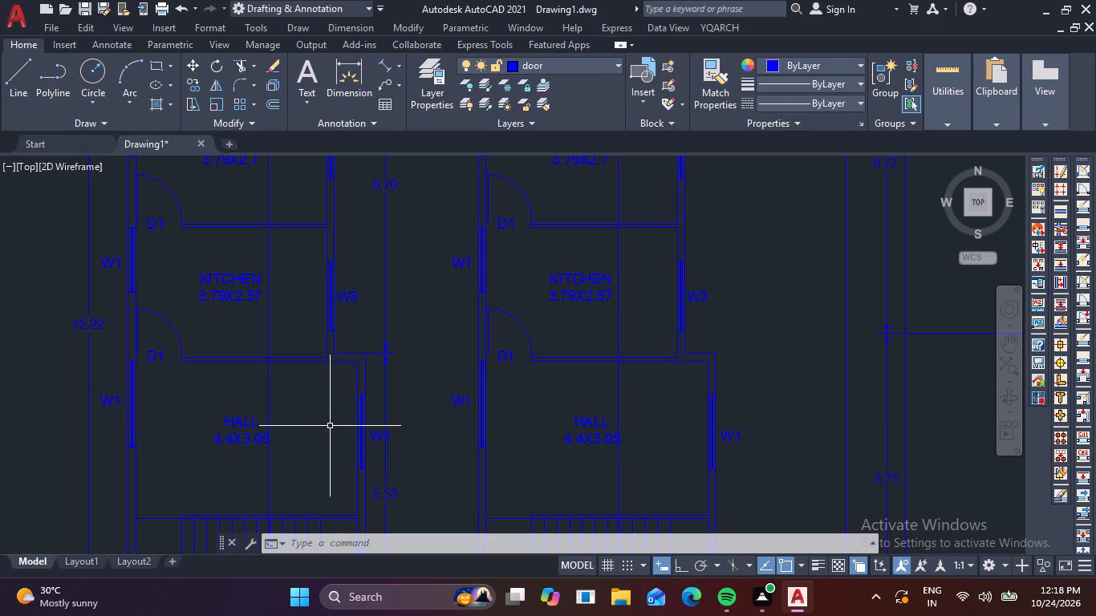
scroll(330, 426, down, 2)
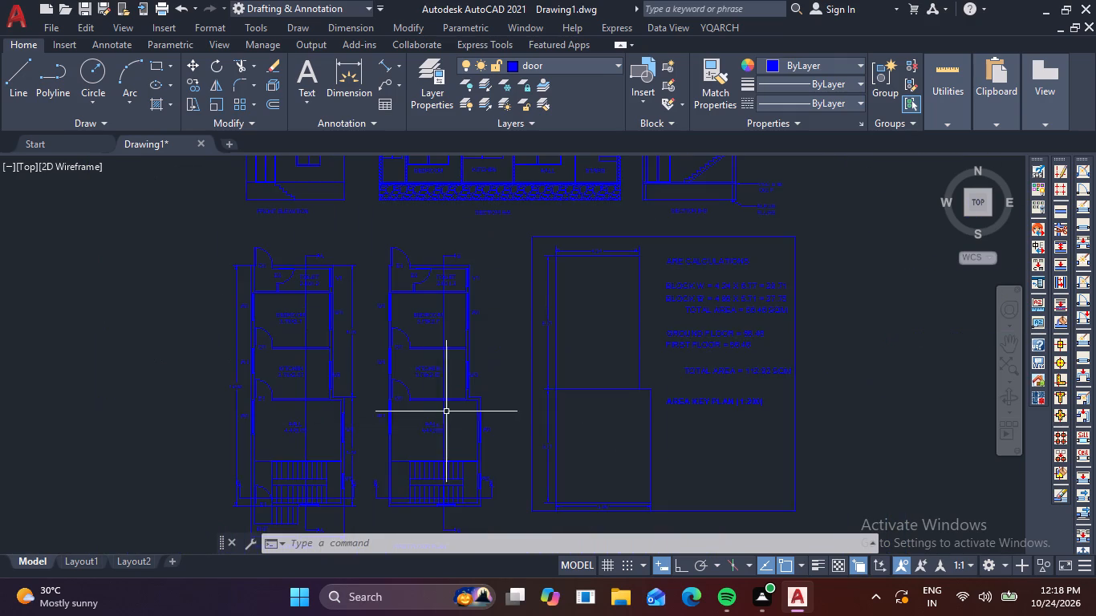
middle_drag(451, 410, 299, 252)
middle_drag(461, 387, 308, 257)
middle_drag(486, 361, 400, 200)
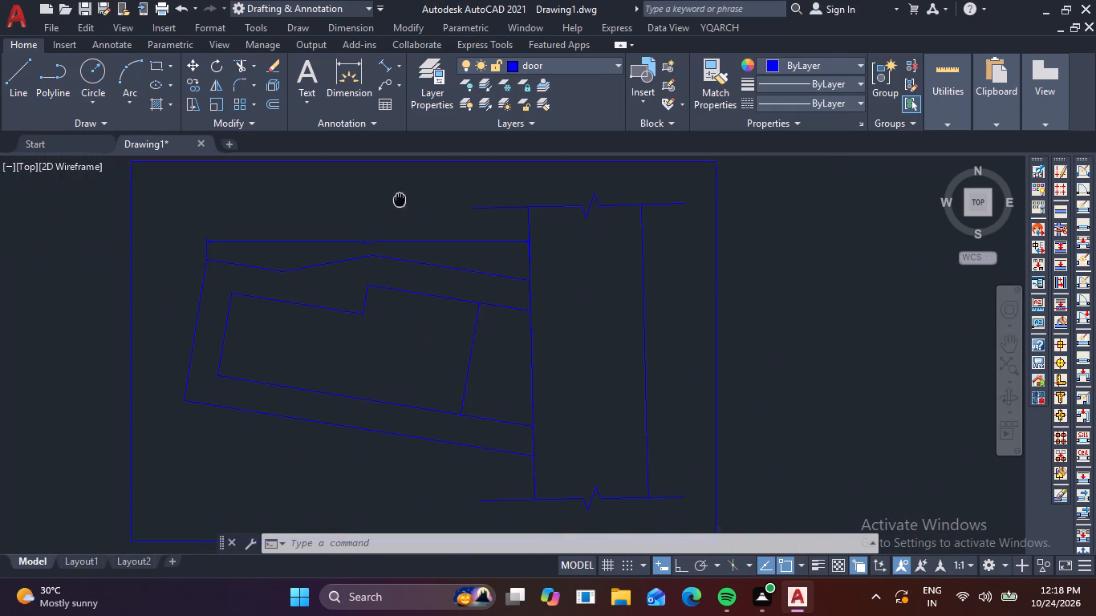
middle_drag(400, 200, 399, 199)
Draw a line 0.61 up the inner outline's jog from its lower corner, continuing about 8.93 parallel to the upper edge past the near sloped line.
scroll(361, 324, up, 2)
middle_drag(384, 336, 388, 369)
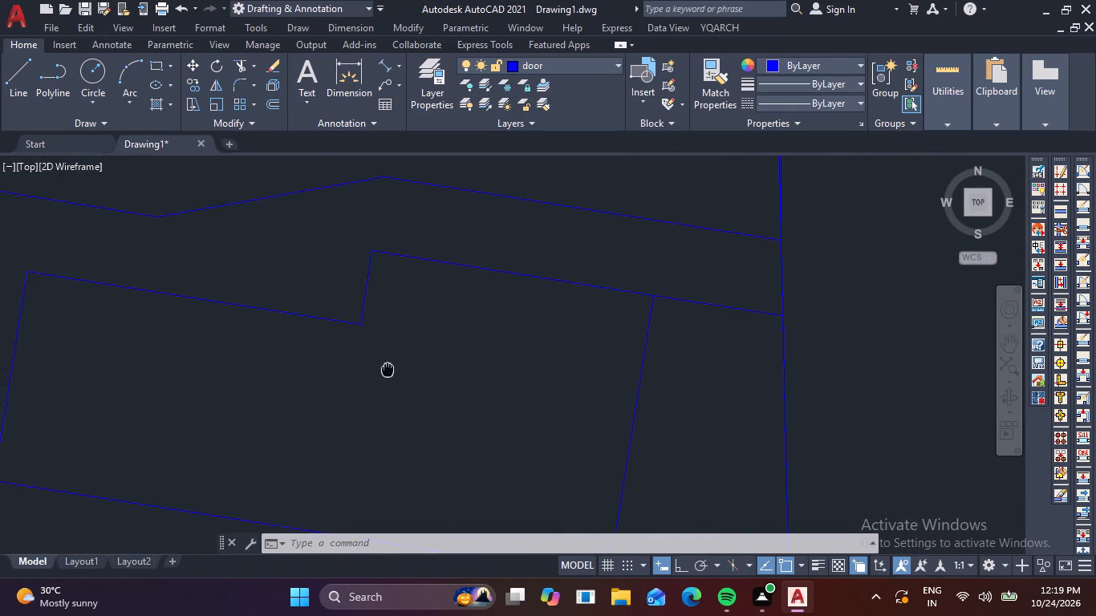
middle_drag(388, 369, 389, 372)
key(Escape)
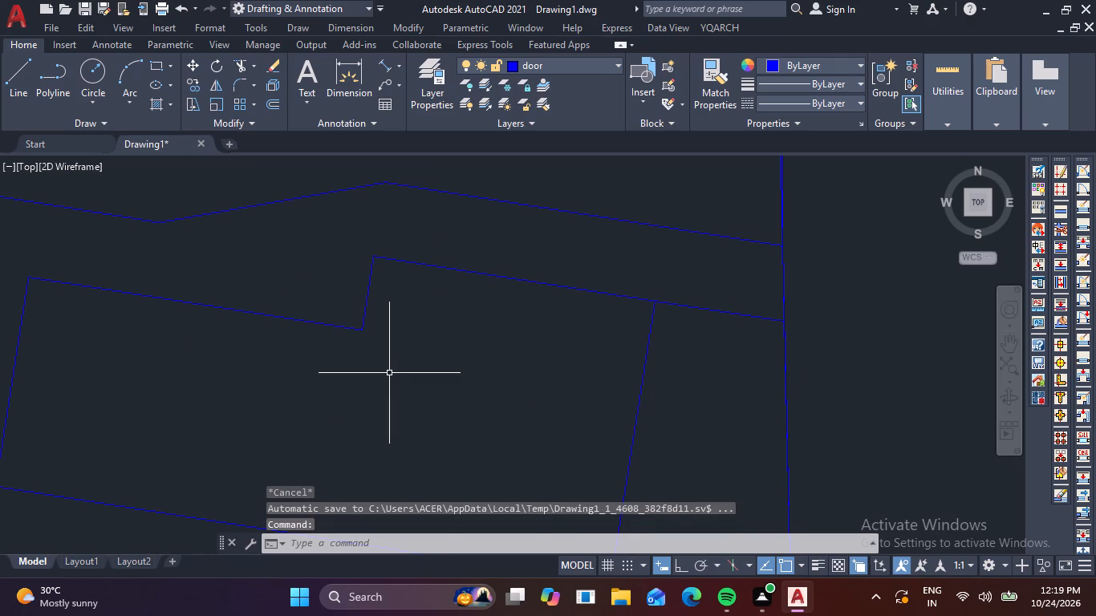
text(L)
key(space)
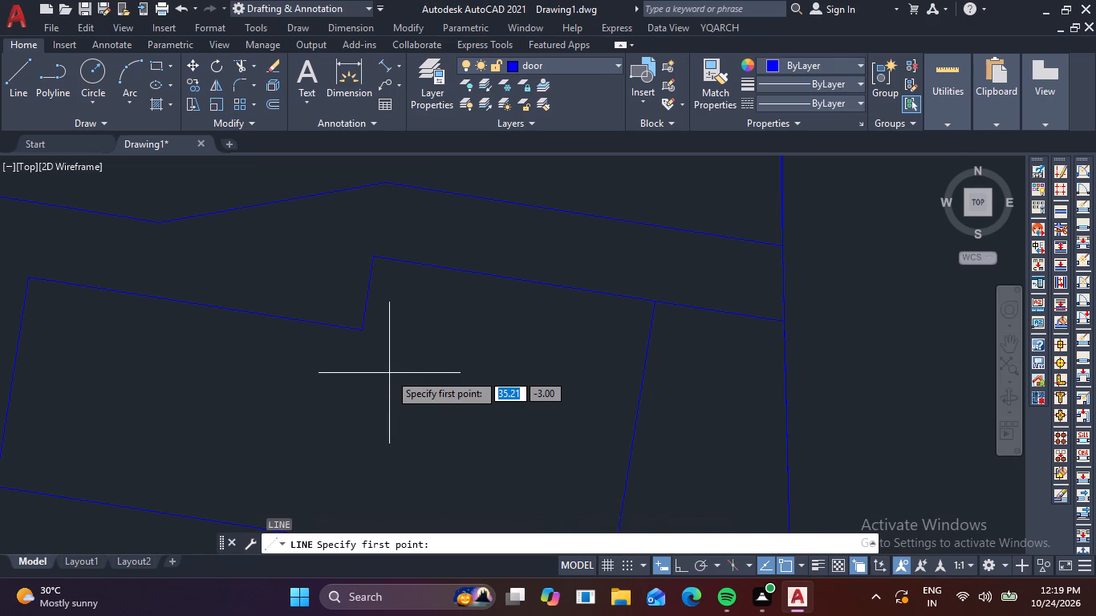
click(362, 328)
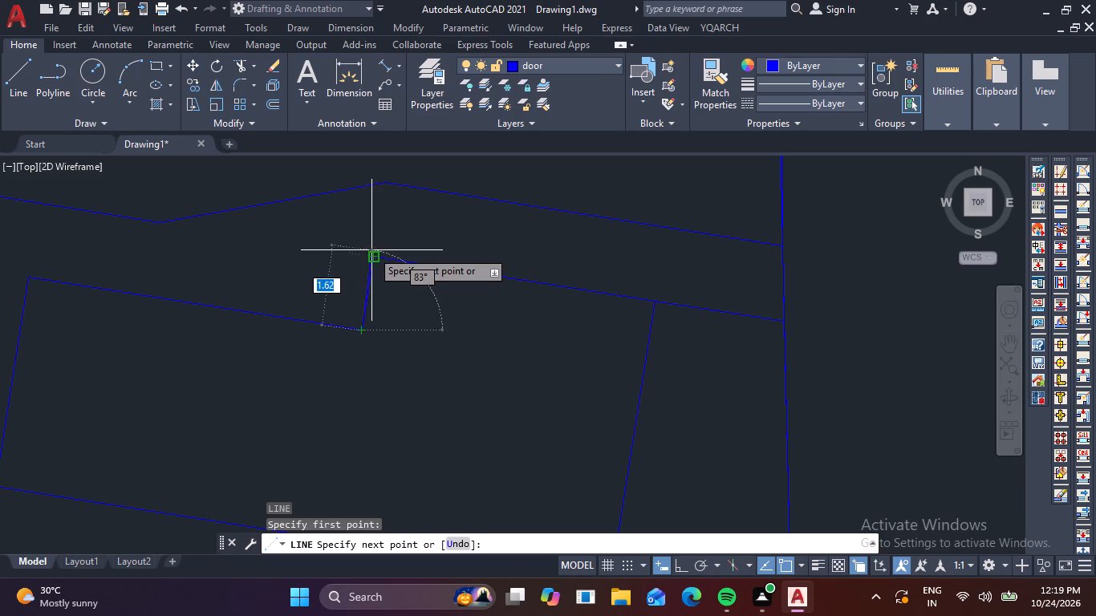
scroll(372, 259, up, 3)
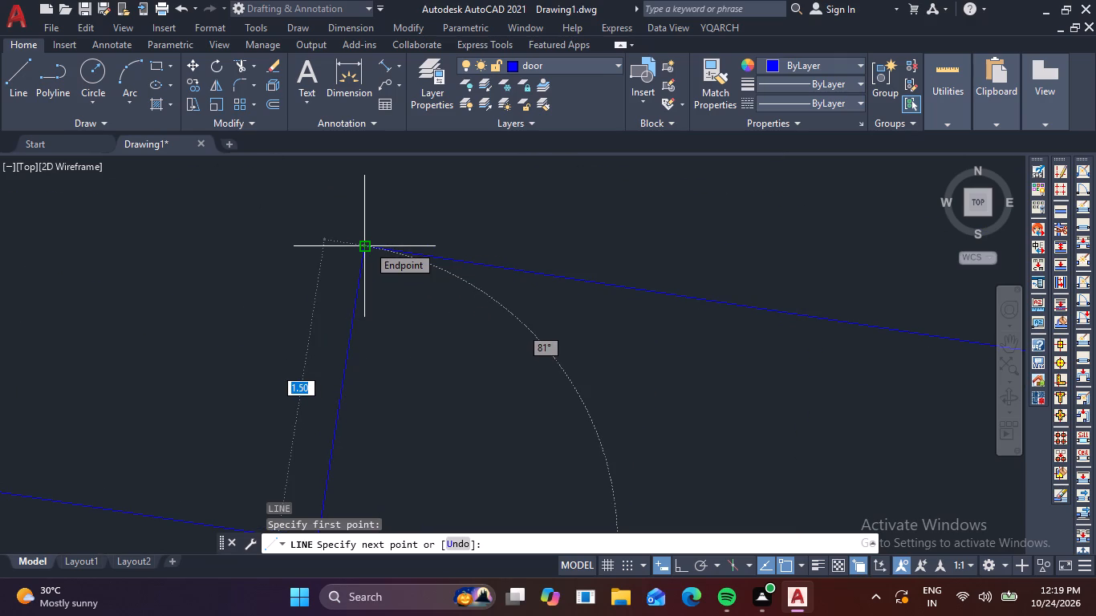
key(period)
key(6)
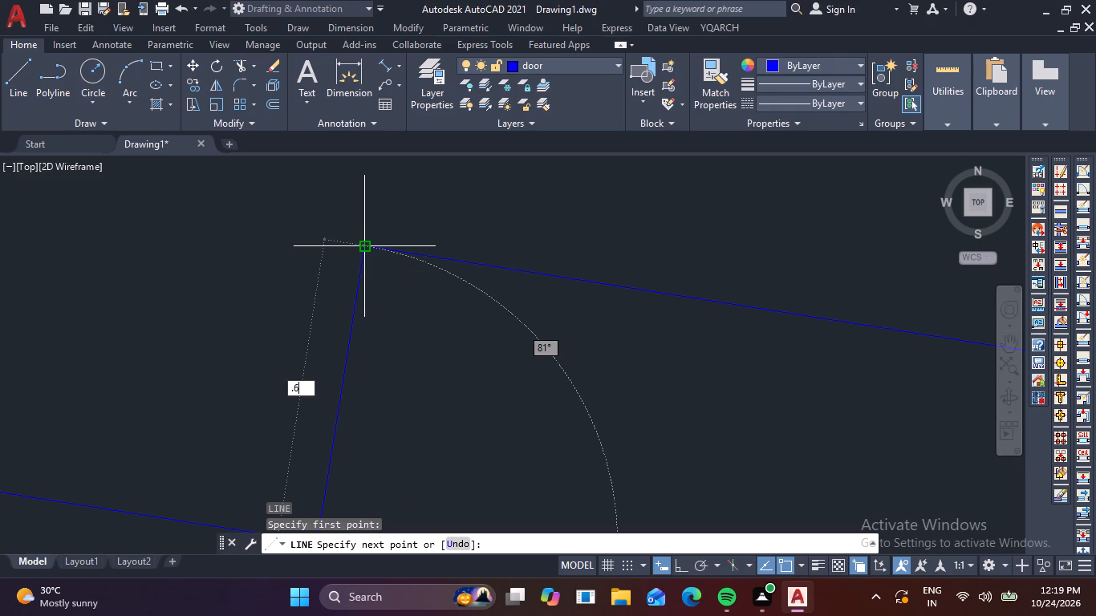
key(1)
key(Return)
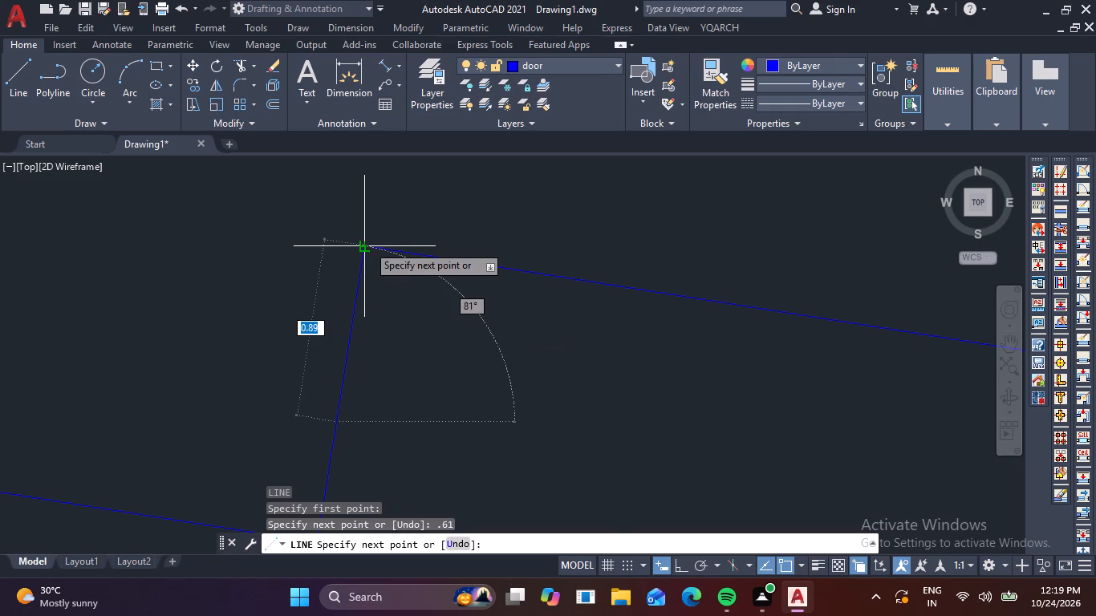
scroll(596, 418, down, 2)
middle_drag(588, 417, 301, 261)
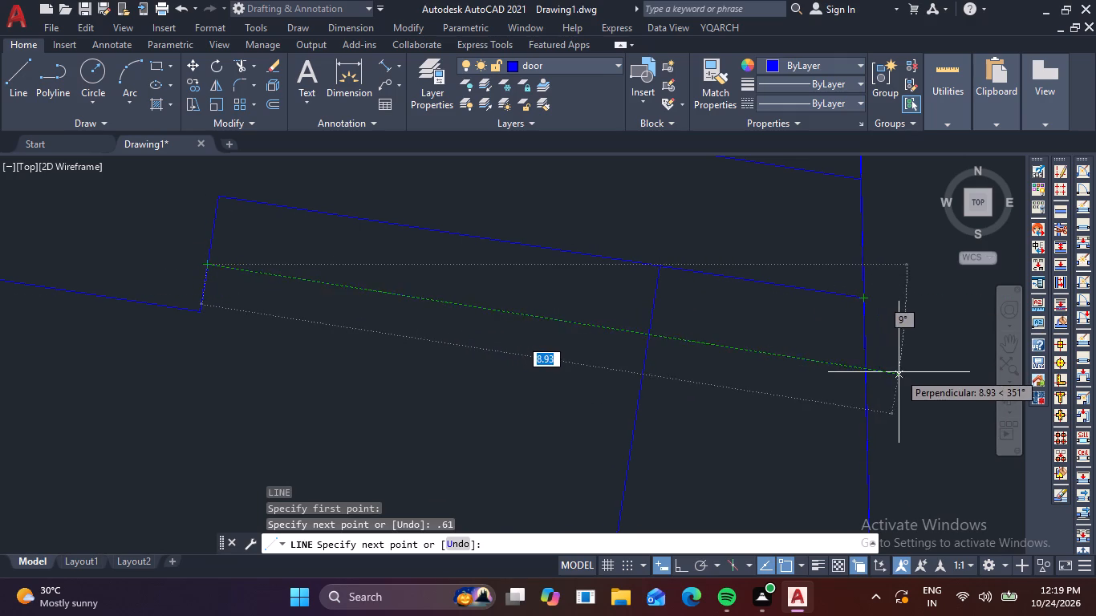
click(899, 372)
key(Escape)
Trim the new parallel line's overshoot beyond the near sloped line.
middle_drag(930, 386, 701, 330)
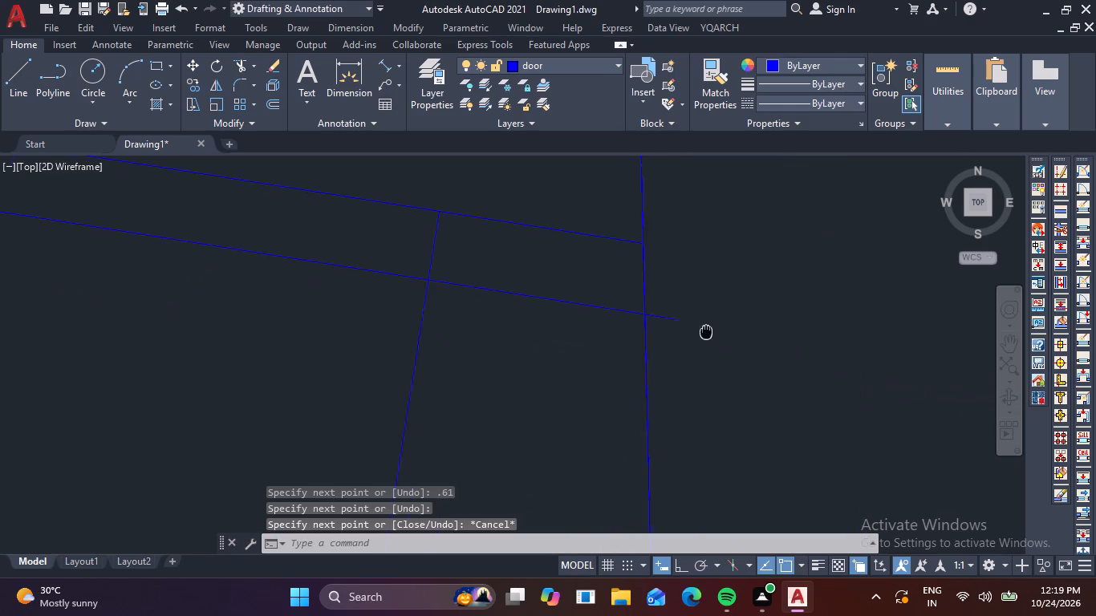
middle_drag(701, 330, 692, 330)
text(TR)
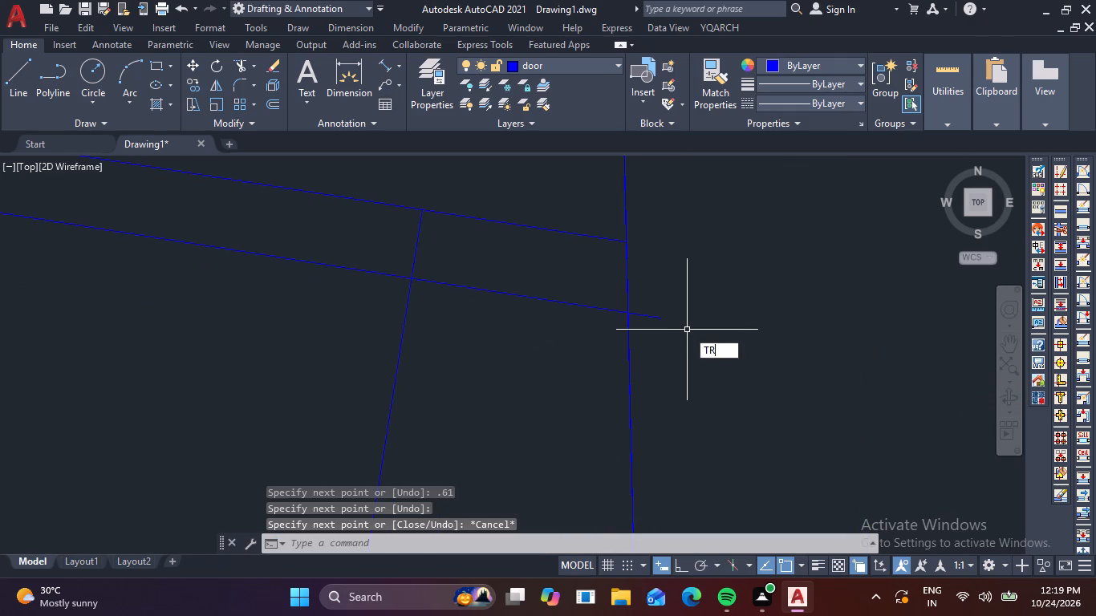
key(space)
click(643, 339)
click(648, 295)
Trim away the jog's upper part, the inner outline's old upper edge and the cross line's stub above the new parallel line.
scroll(648, 295, down, 3)
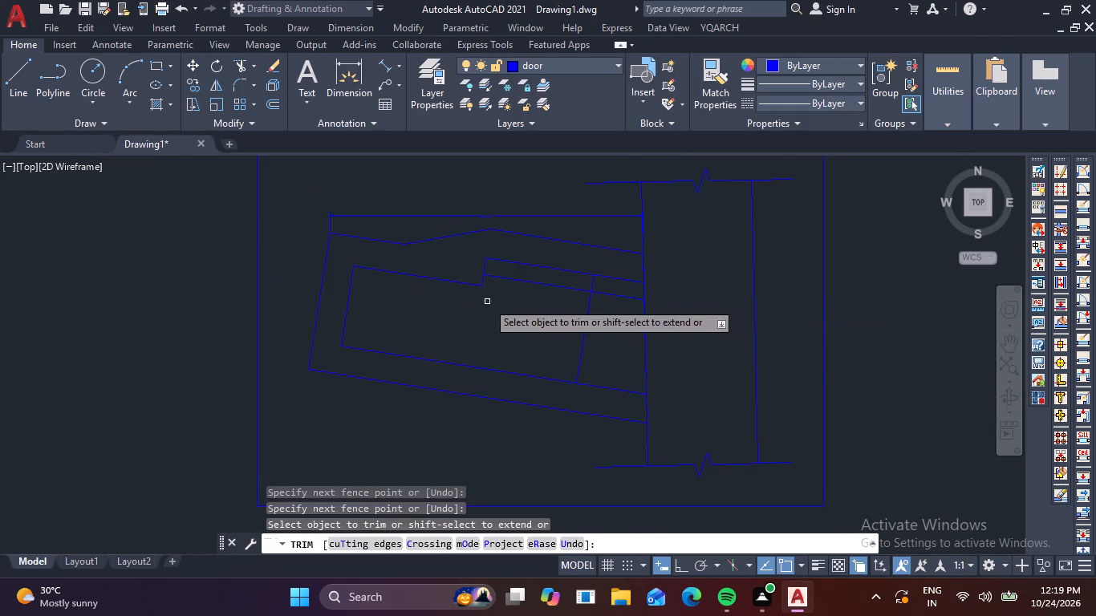
scroll(511, 292, up, 2)
click(462, 237)
click(423, 225)
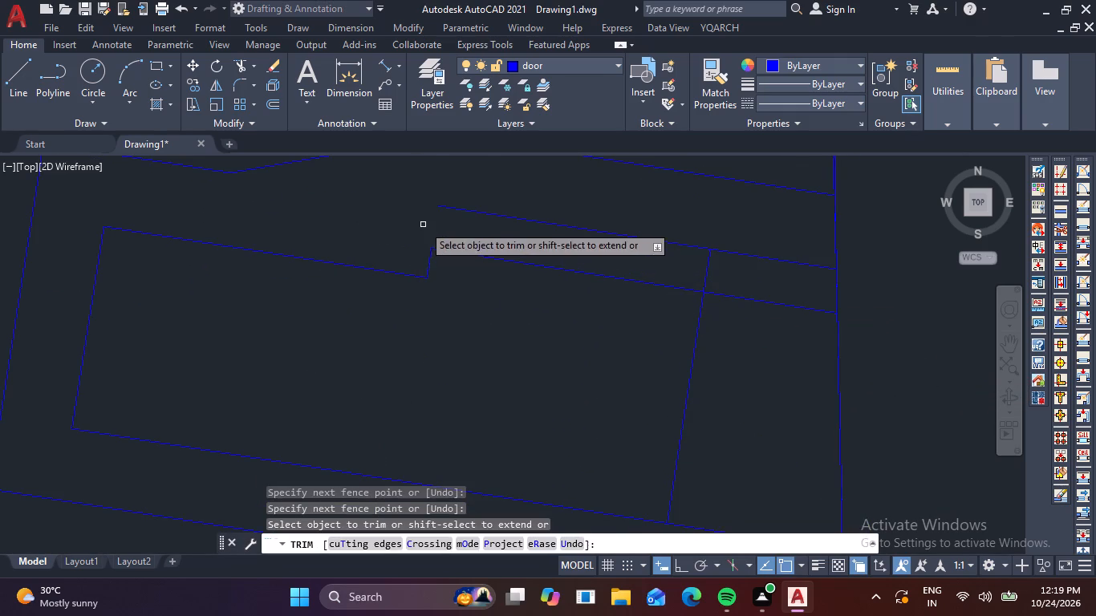
click(485, 227)
click(486, 212)
click(761, 269)
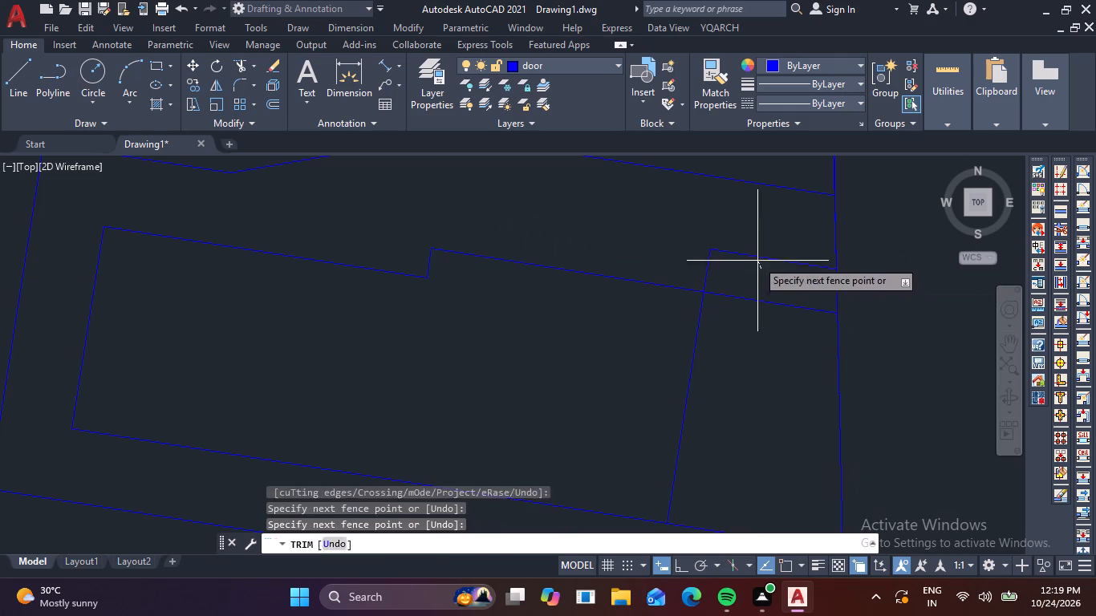
click(748, 245)
scroll(730, 275, down, 2)
scroll(735, 276, up, 2)
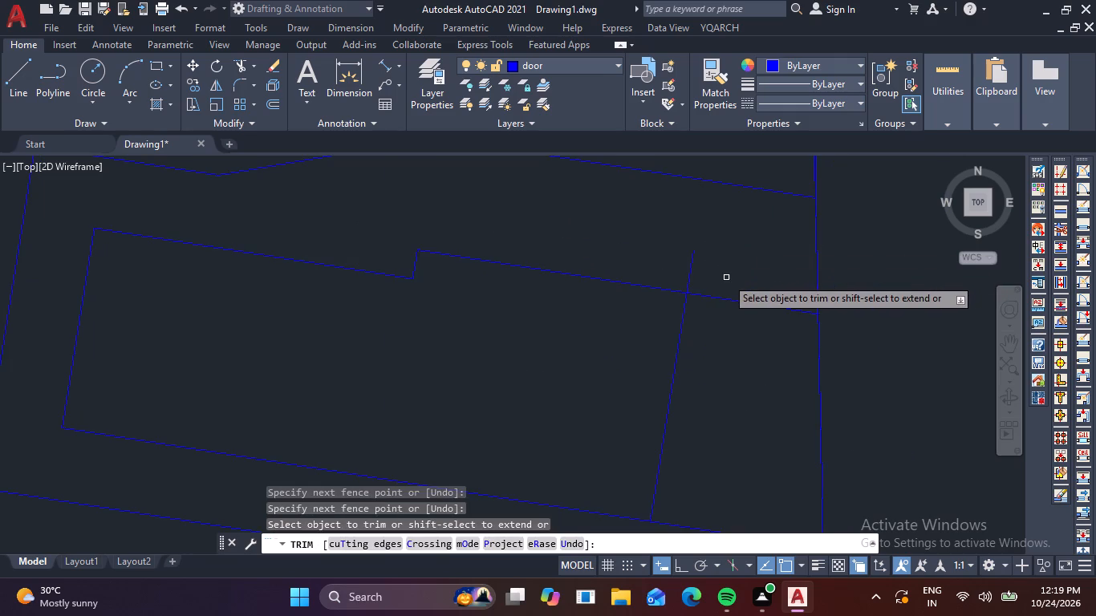
click(726, 278)
click(672, 269)
scroll(679, 259, down, 3)
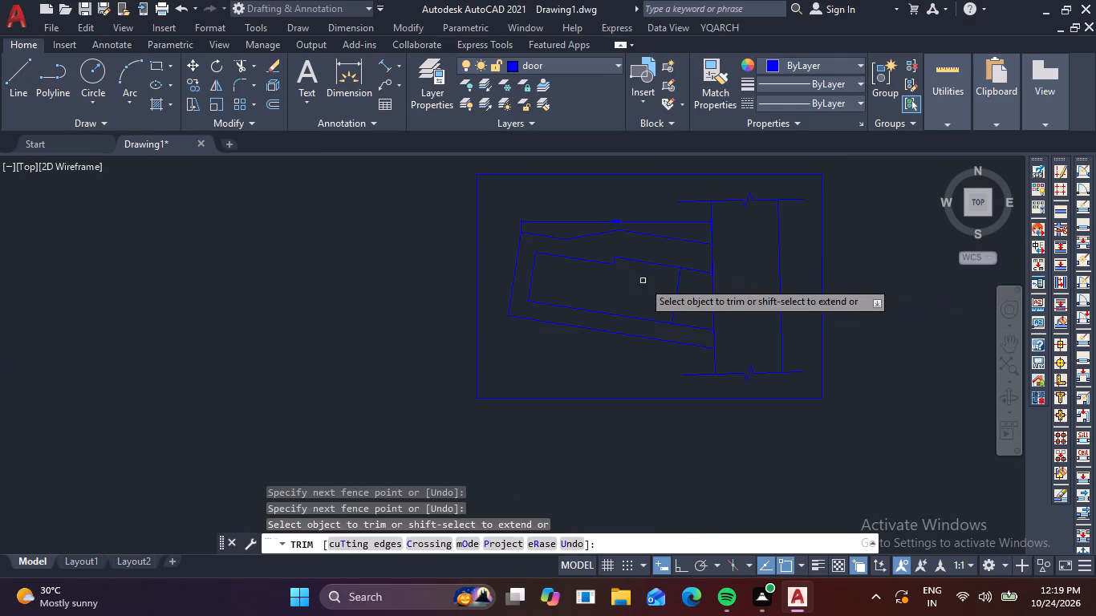
scroll(627, 270, up, 2)
key(Escape)
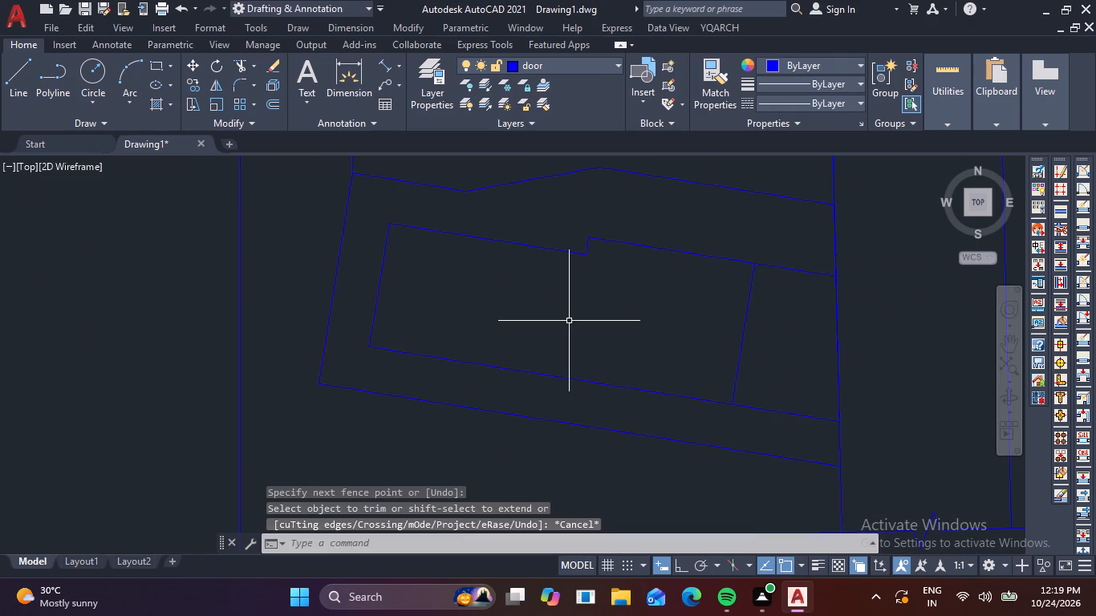
Draw a line 1.5 up from the jog's top corner in line with it, continuing parallel to the inner outline's upper edge past the near sloped line.
middle_drag(569, 320, 523, 409)
scroll(546, 335, up, 2)
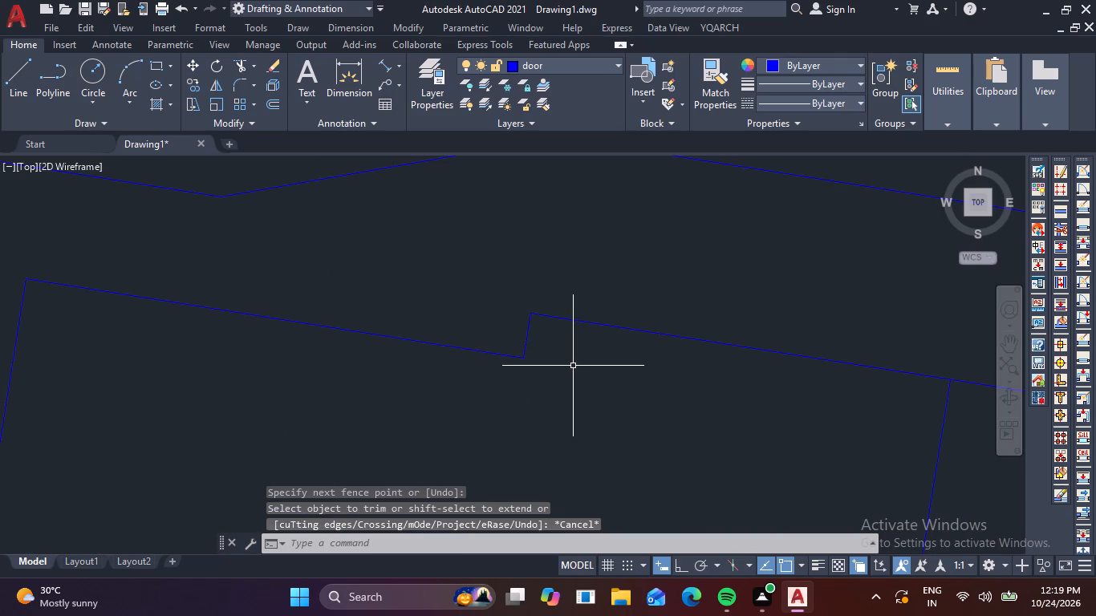
middle_drag(570, 377, 557, 476)
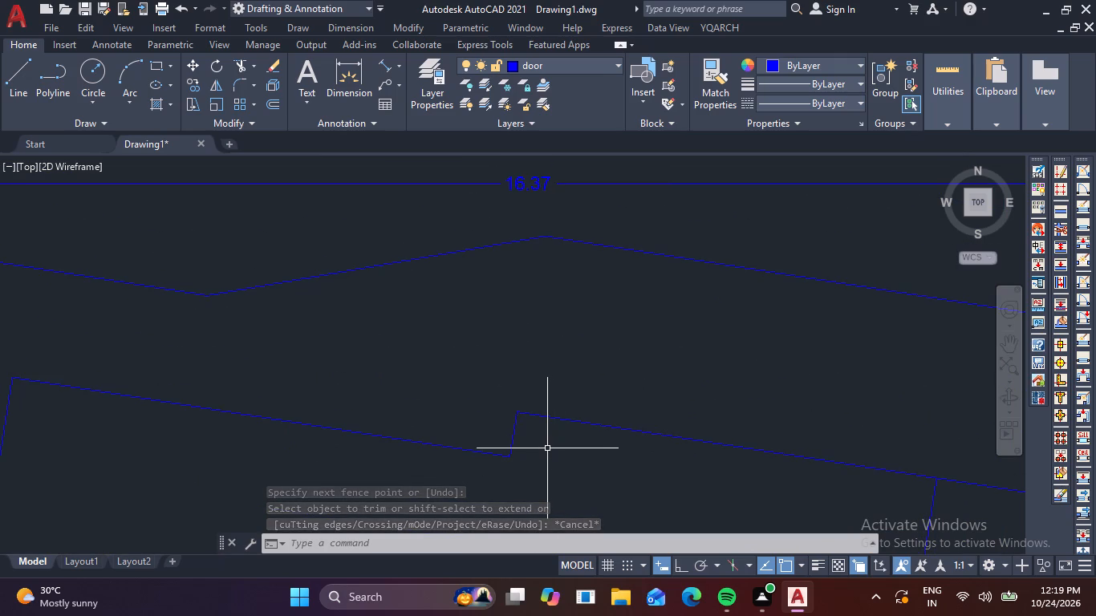
key(l)
key(space)
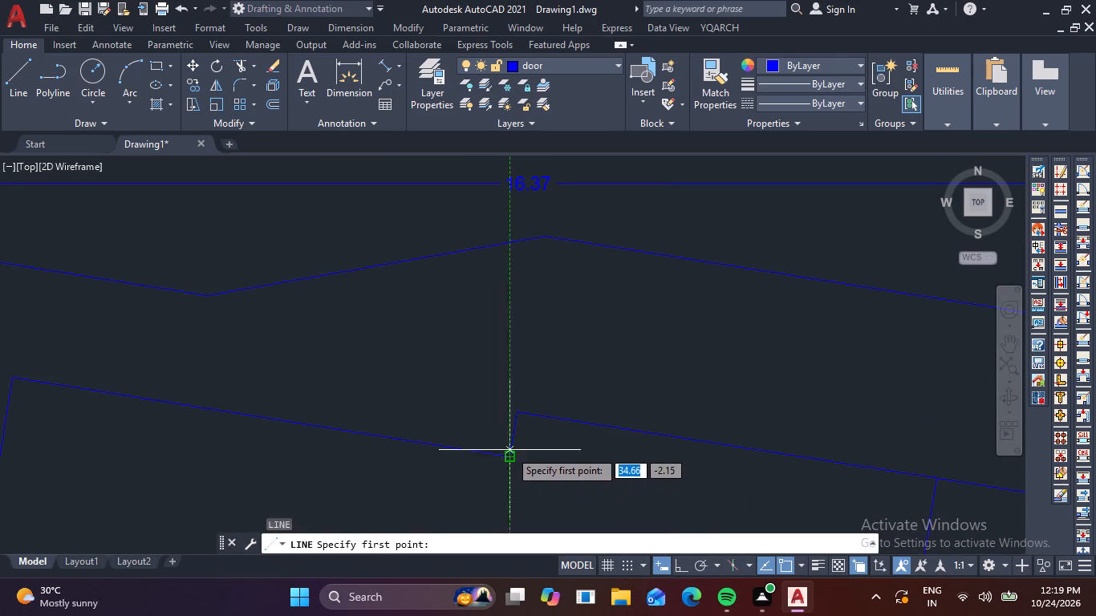
click(517, 415)
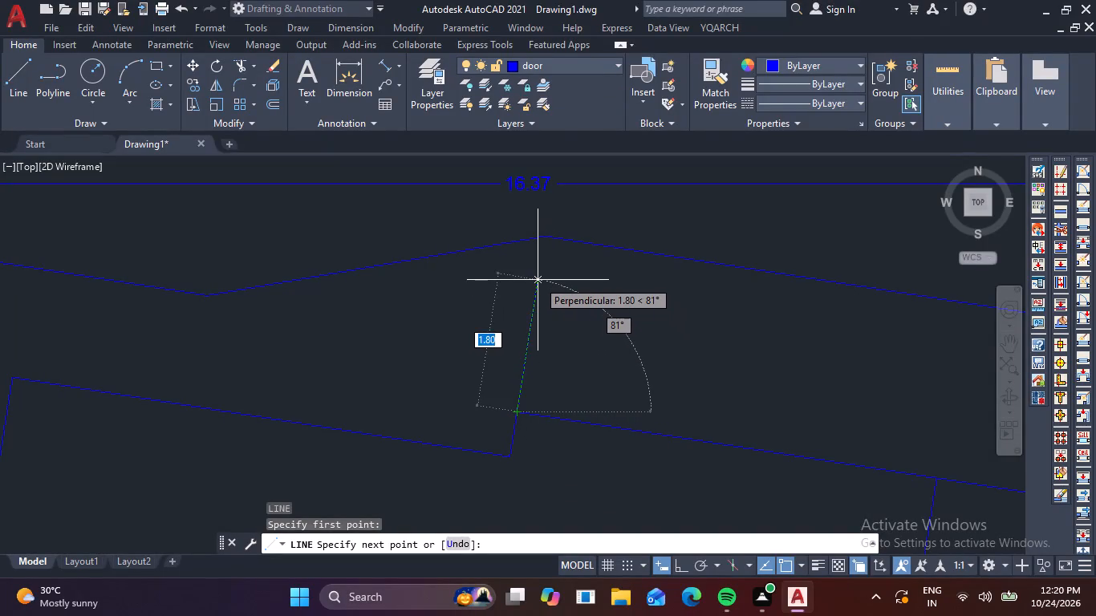
text(1.)
key(5)
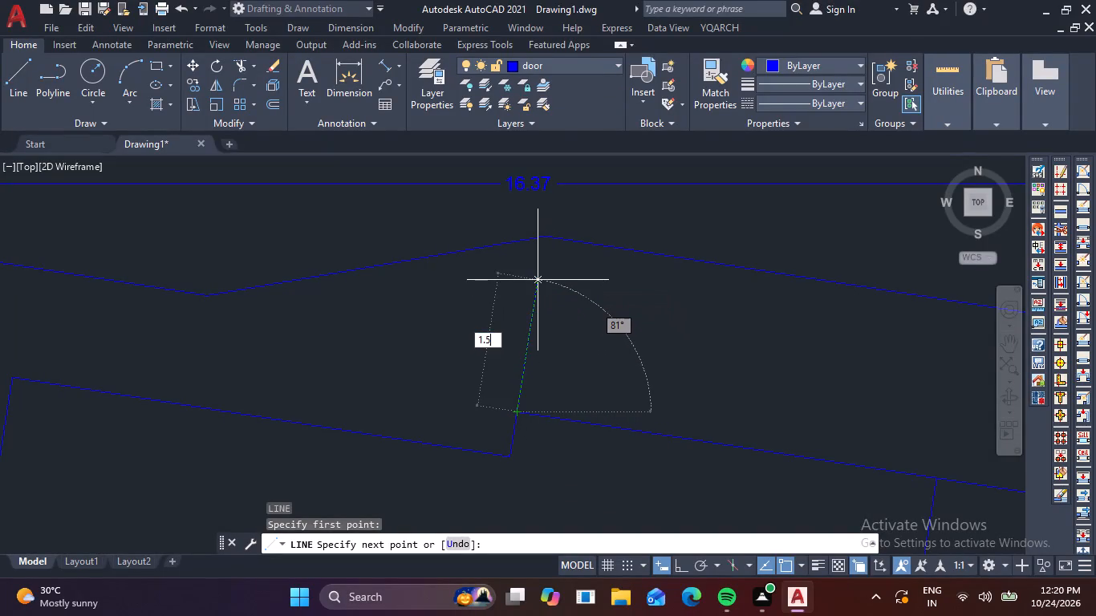
key(Return)
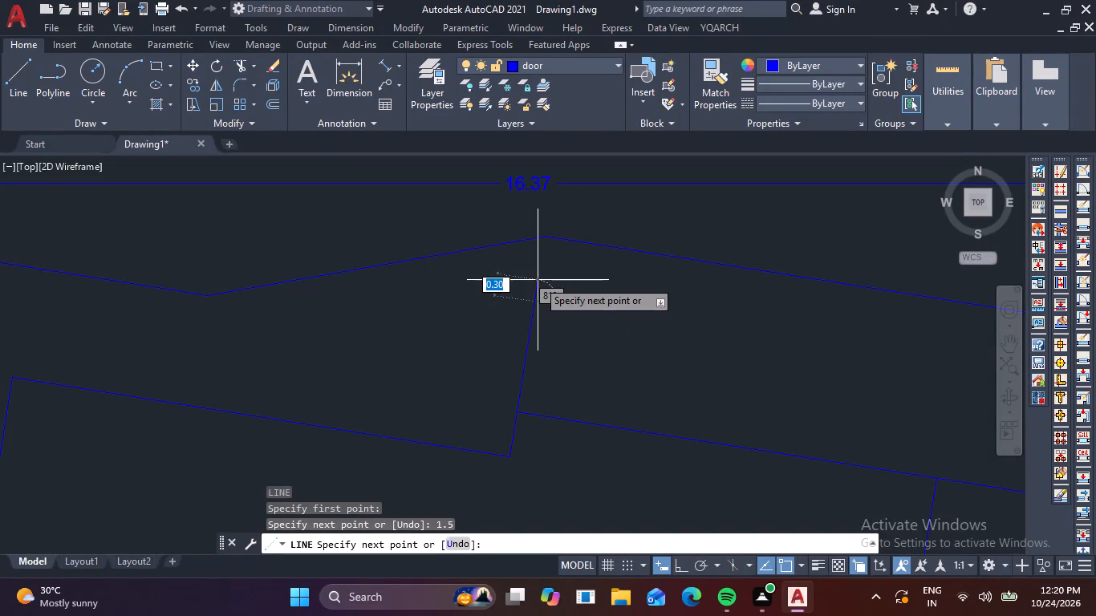
scroll(699, 317, down, 2)
middle_drag(707, 323, 525, 306)
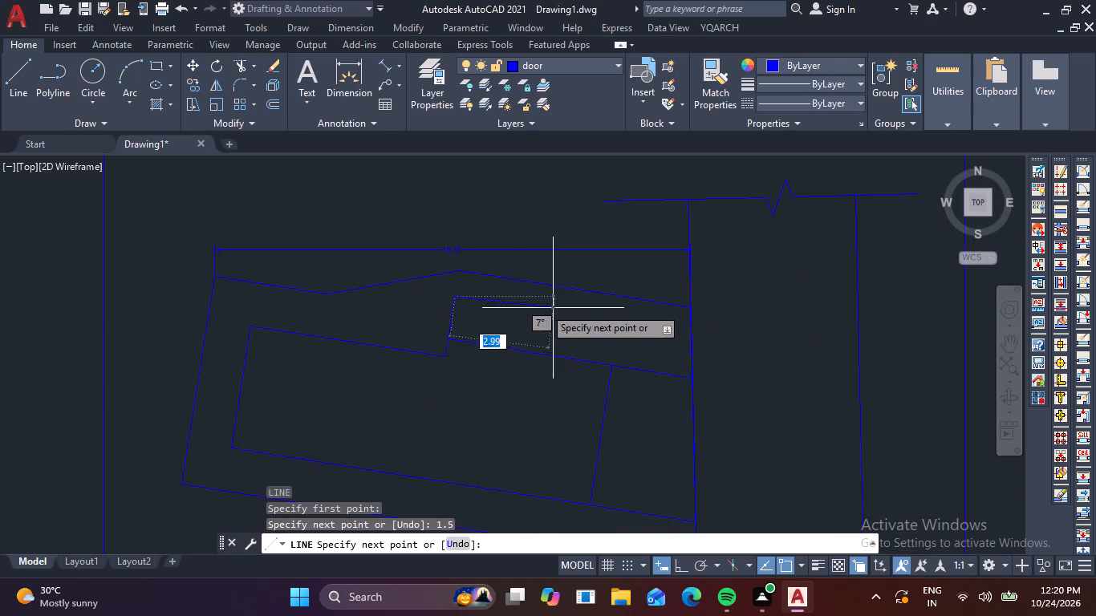
scroll(627, 315, up, 3)
scroll(764, 363, down, 1)
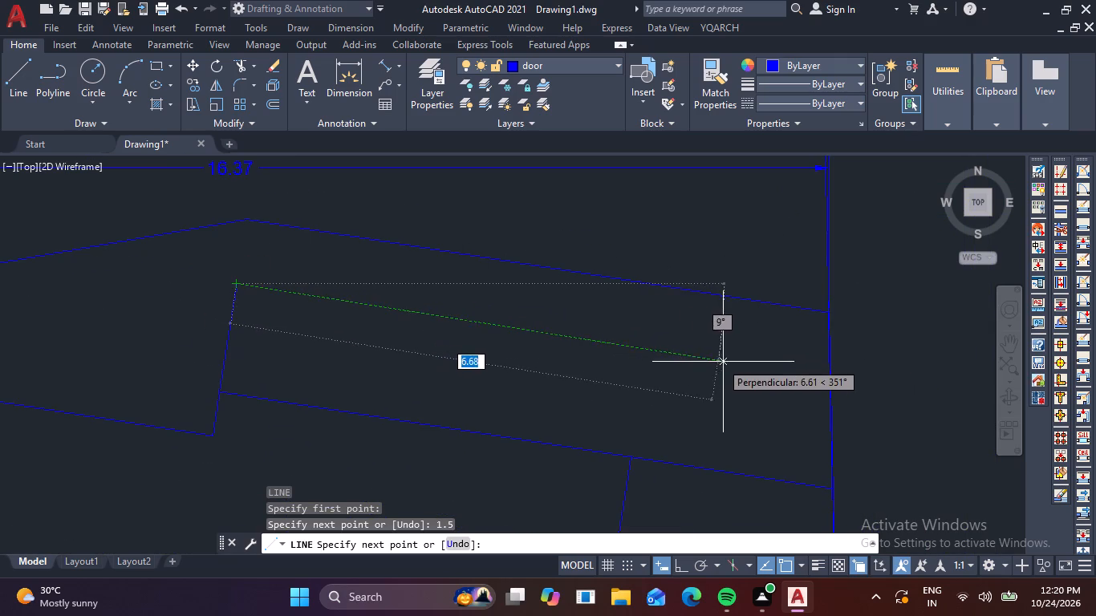
click(852, 381)
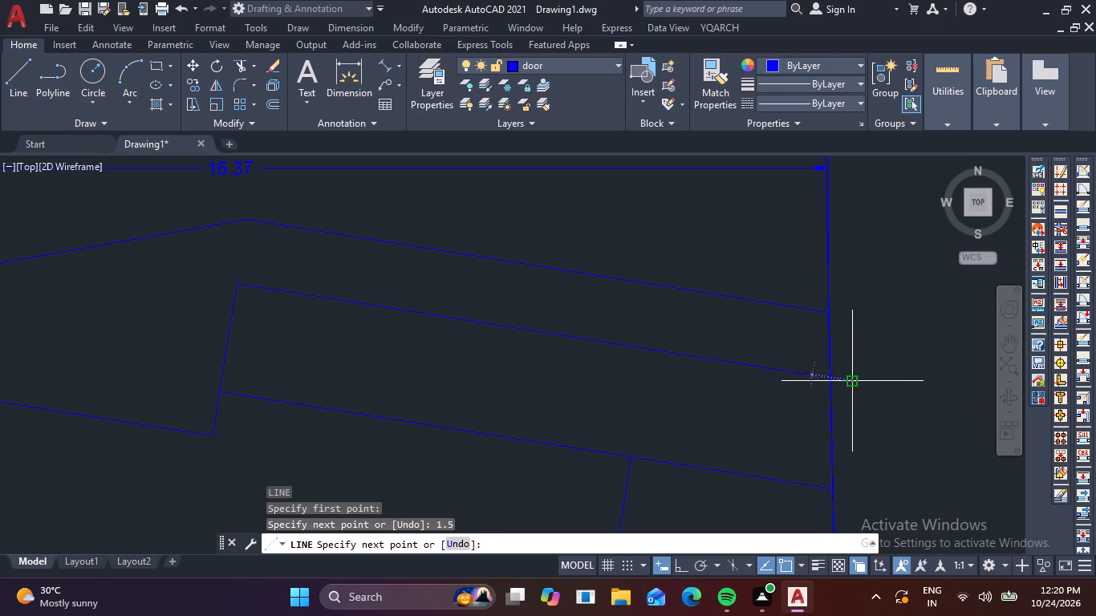
Trim the newest parallel line's overshoot beyond the near sloped line.
key(Escape)
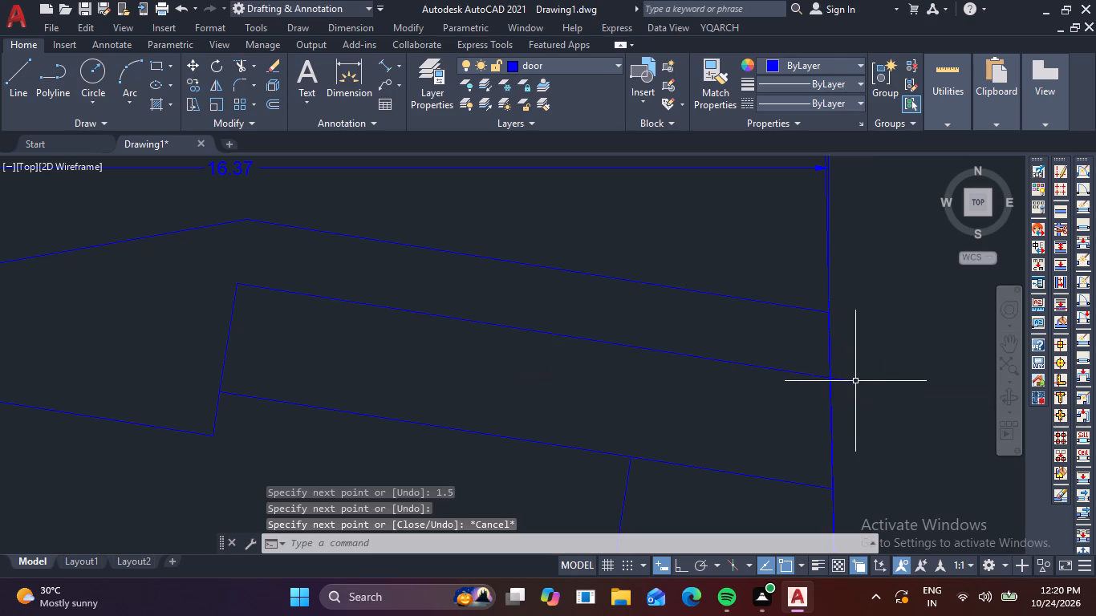
text(TR)
key(v)
key(space)
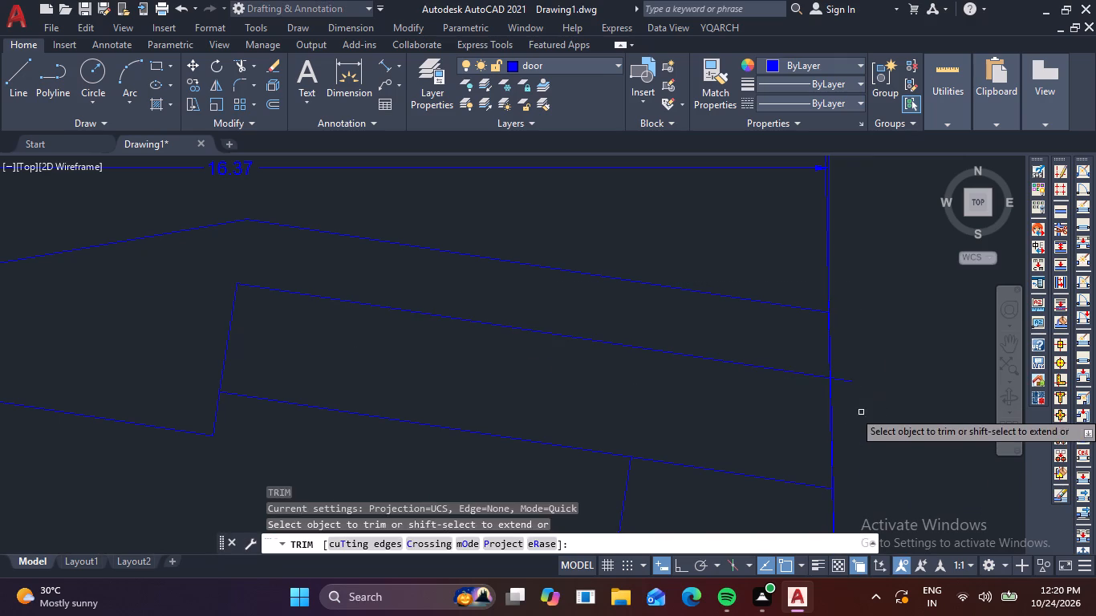
click(852, 406)
click(844, 378)
Trim away the outer outline's peaked upper edges above the new parallel line and the 1.5 line rising from the jog.
scroll(875, 345, down, 2)
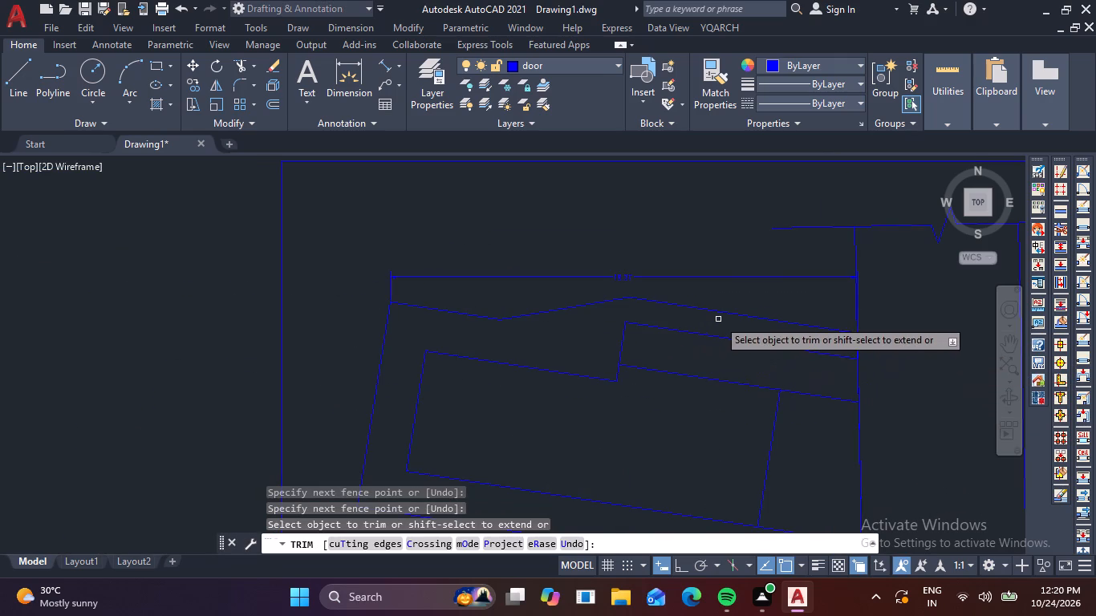
click(722, 317)
click(730, 307)
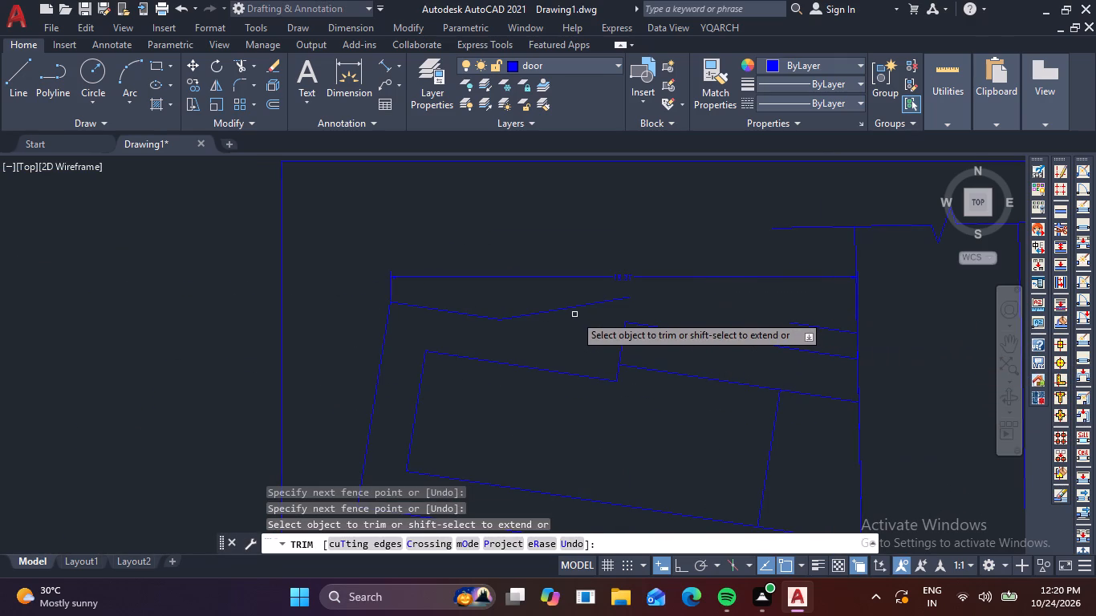
click(564, 306)
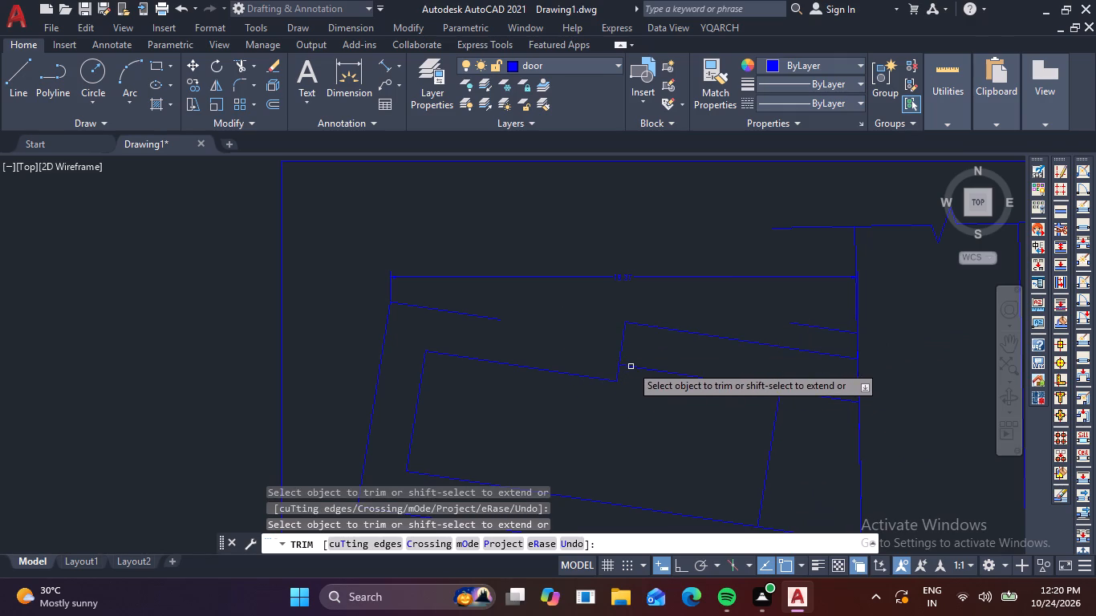
click(630, 344)
click(611, 346)
scroll(519, 384, down, 1)
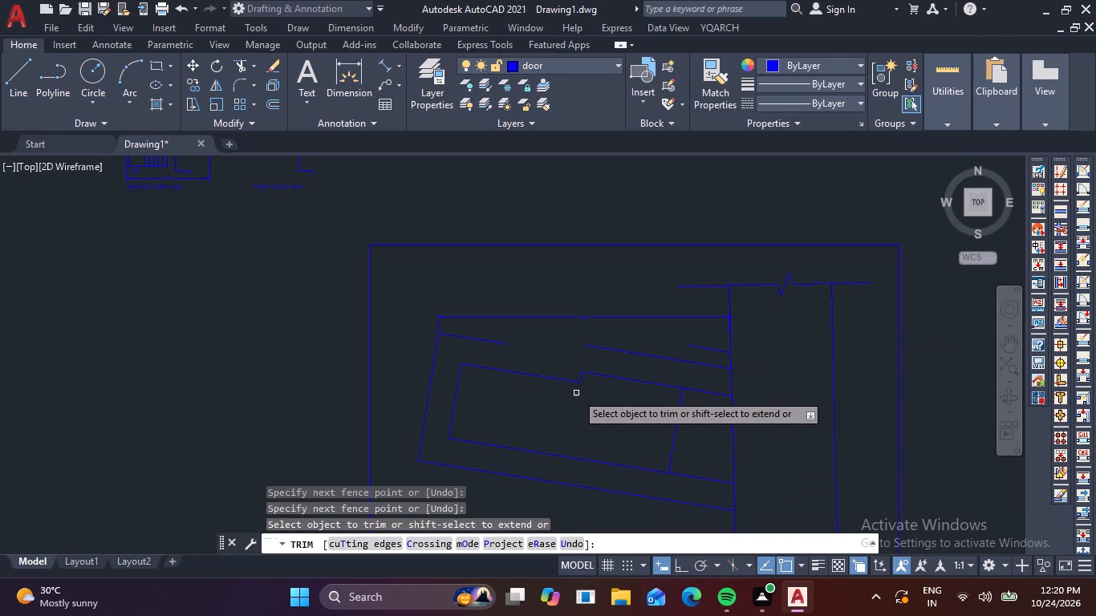
scroll(627, 411, up, 2)
key(Escape)
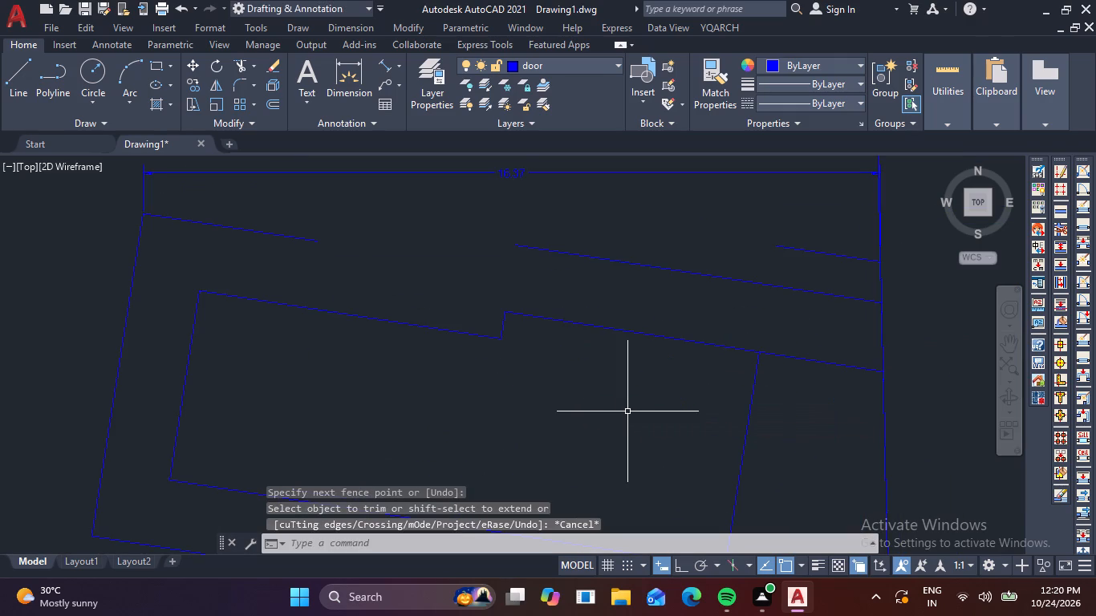
Draw a line joining the new parallel line's free upper end to the end of the outer outline's remaining far upper segment.
key(Escape)
key(apostrophe)
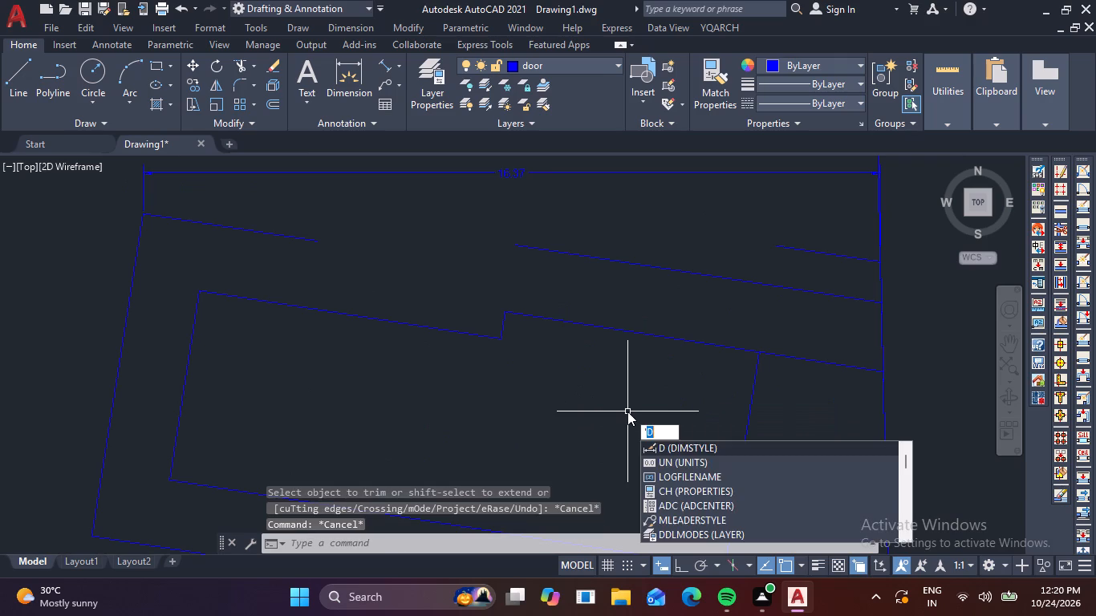
key(Escape)
text(L)
key(space)
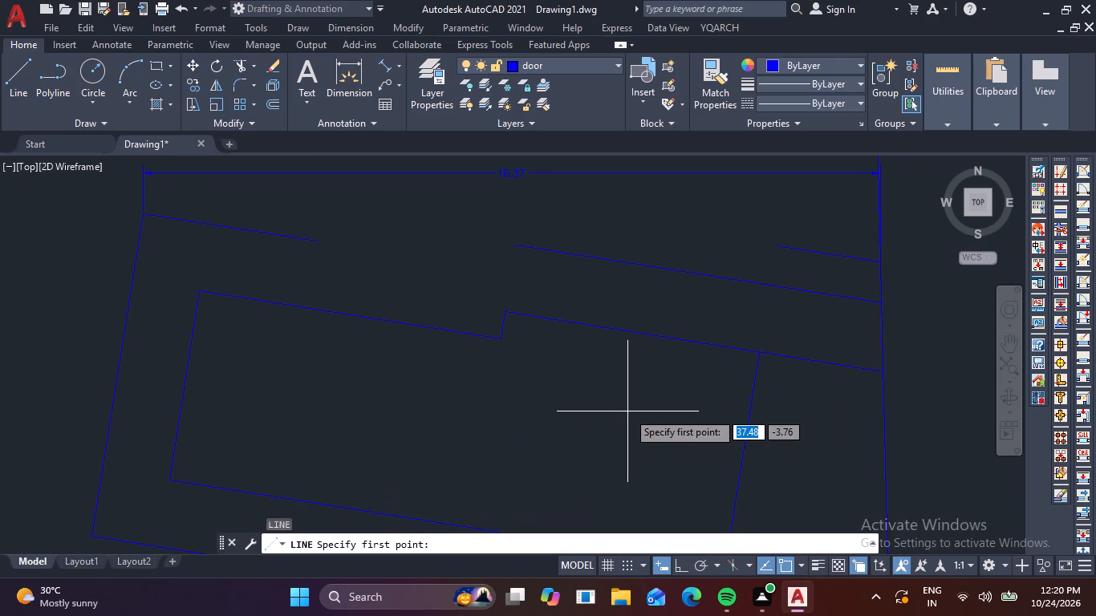
click(512, 245)
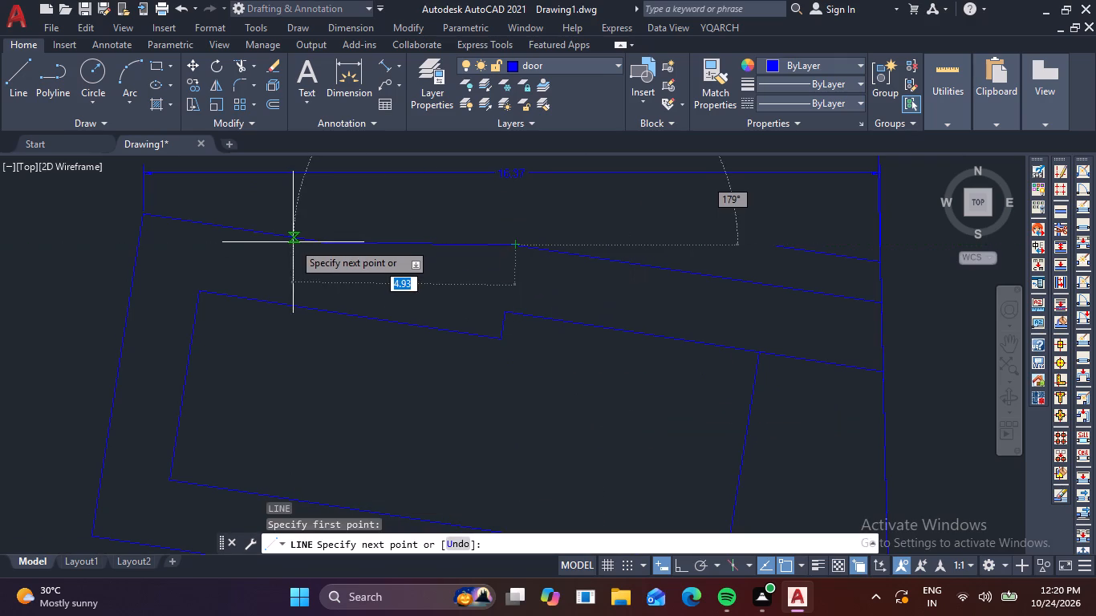
click(315, 242)
key(Escape)
scroll(489, 294, down, 3)
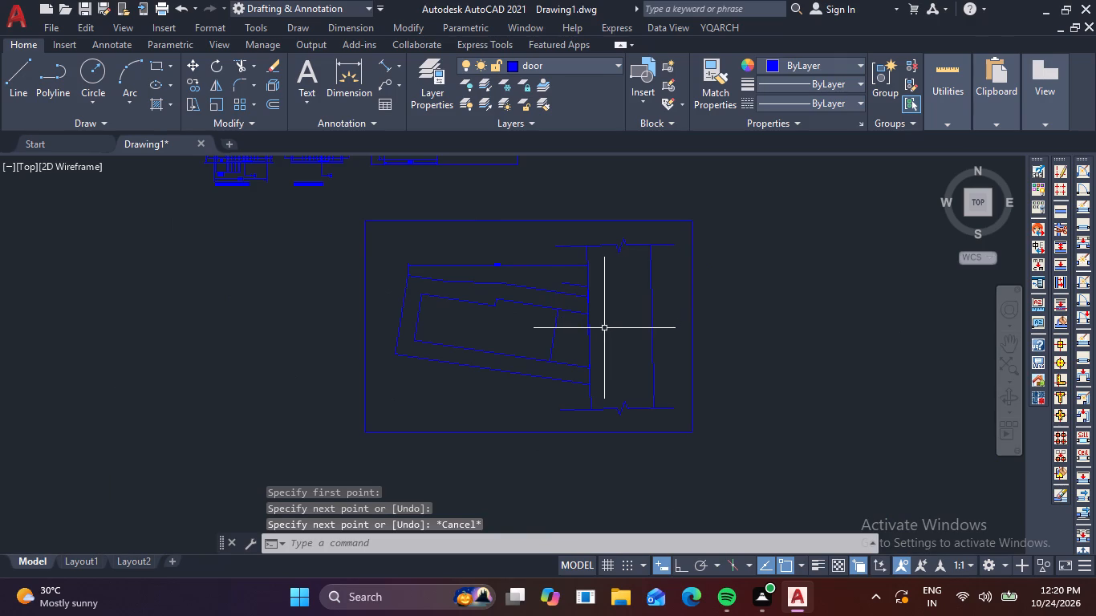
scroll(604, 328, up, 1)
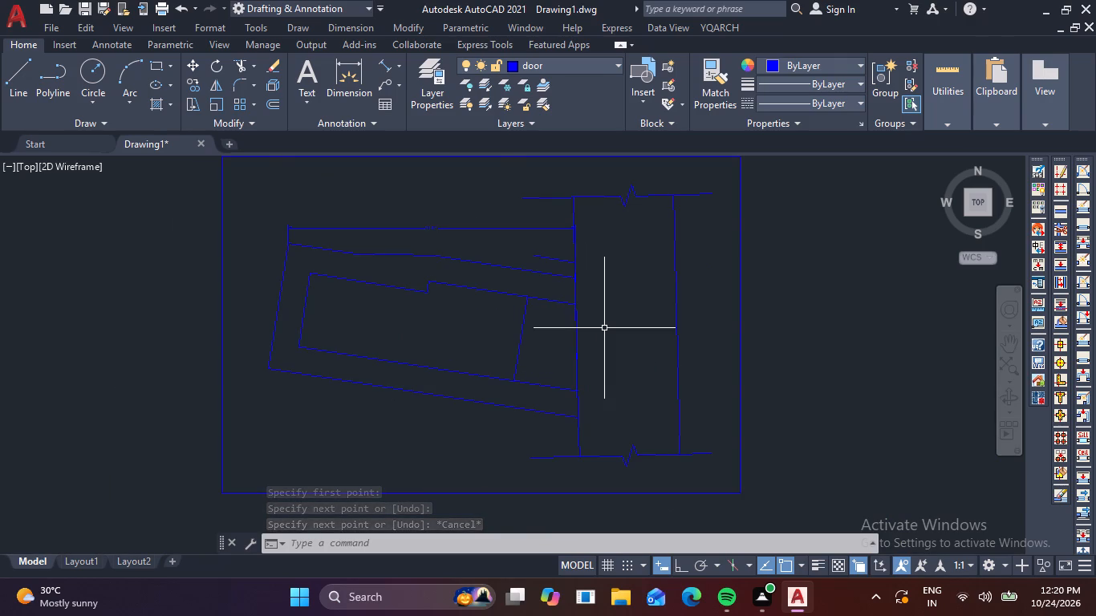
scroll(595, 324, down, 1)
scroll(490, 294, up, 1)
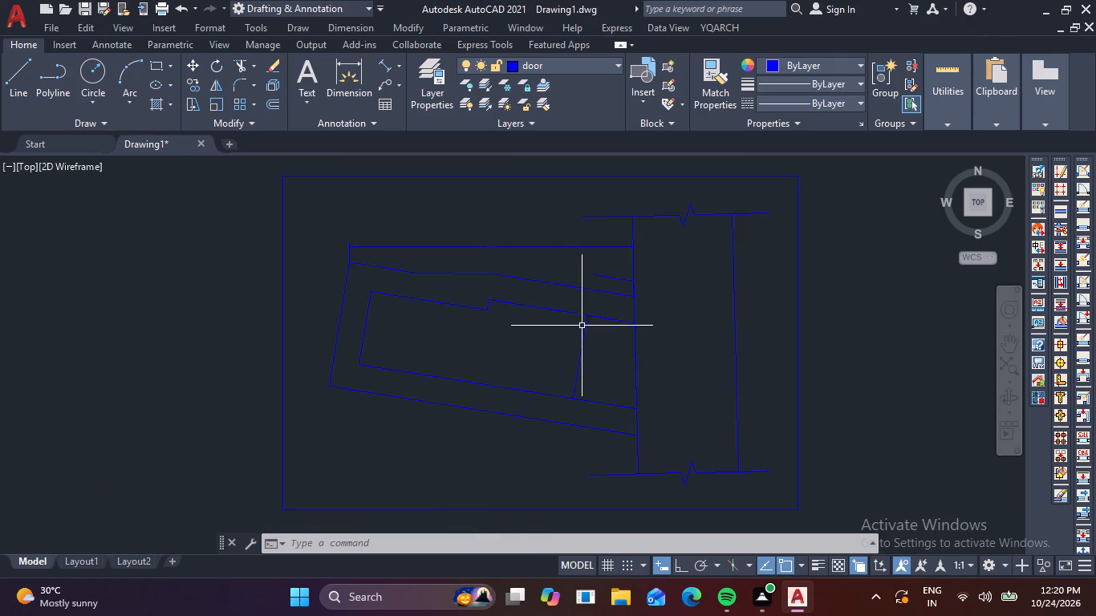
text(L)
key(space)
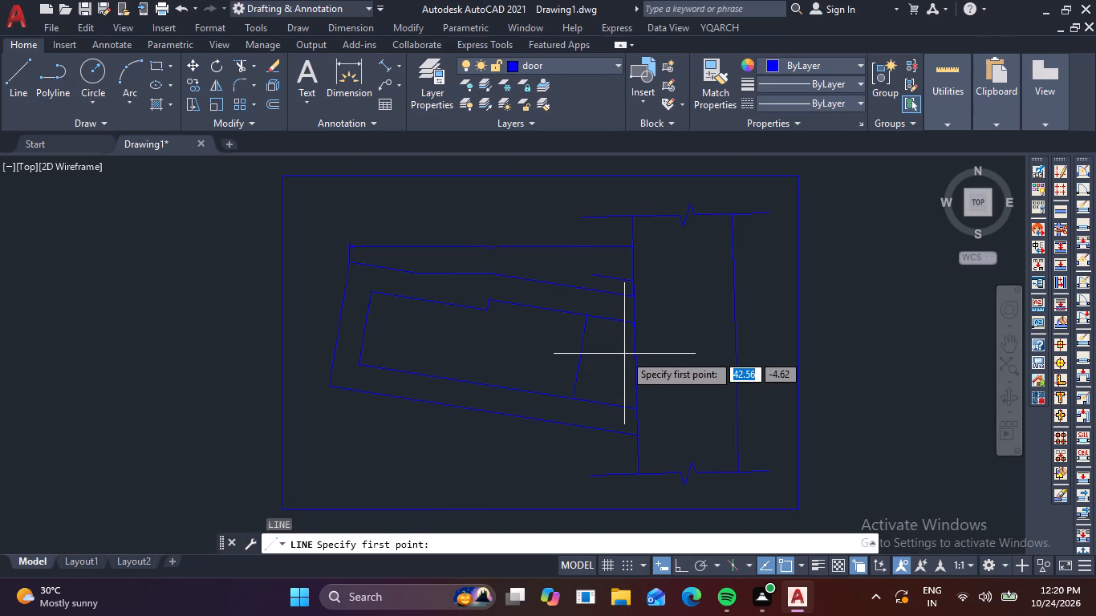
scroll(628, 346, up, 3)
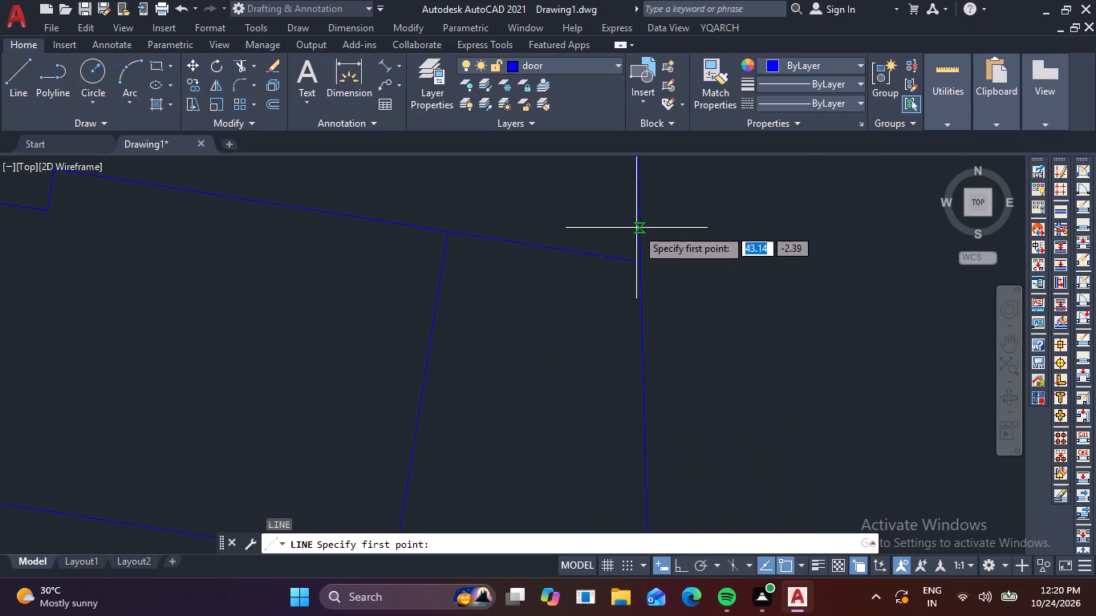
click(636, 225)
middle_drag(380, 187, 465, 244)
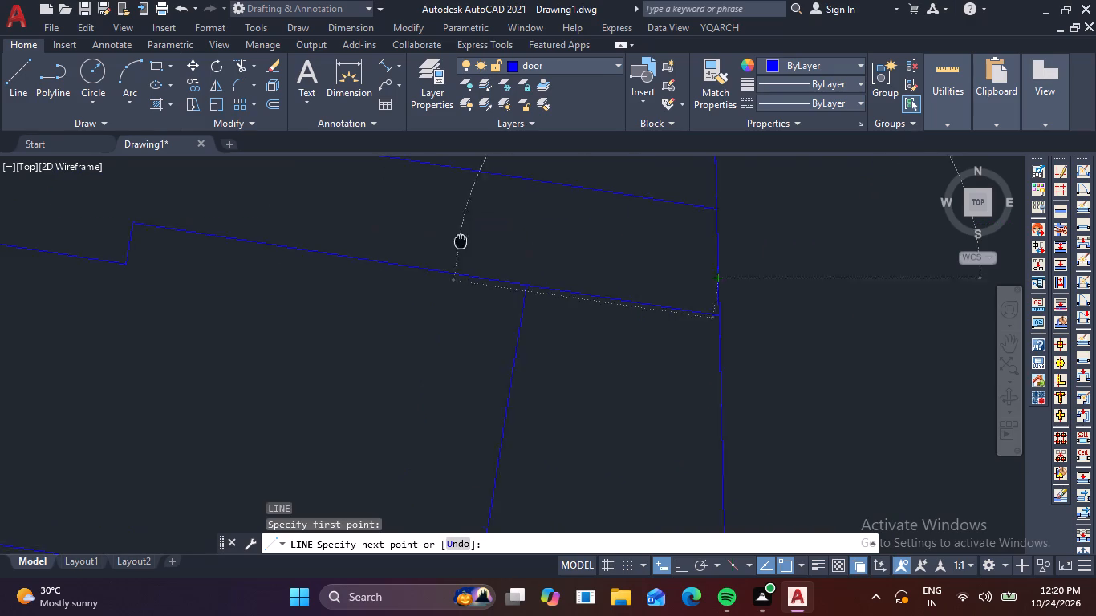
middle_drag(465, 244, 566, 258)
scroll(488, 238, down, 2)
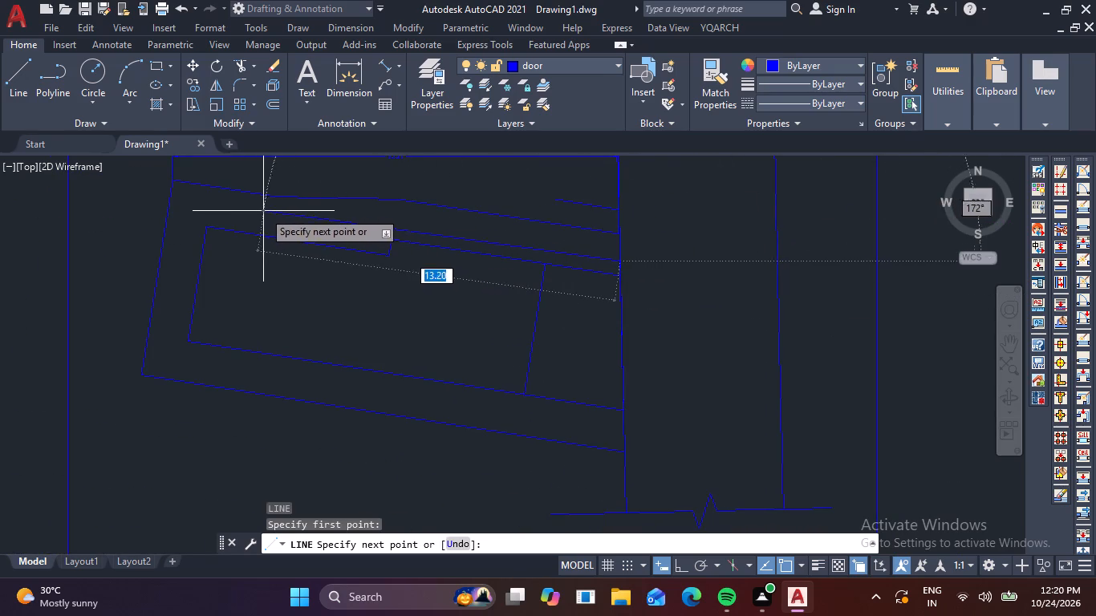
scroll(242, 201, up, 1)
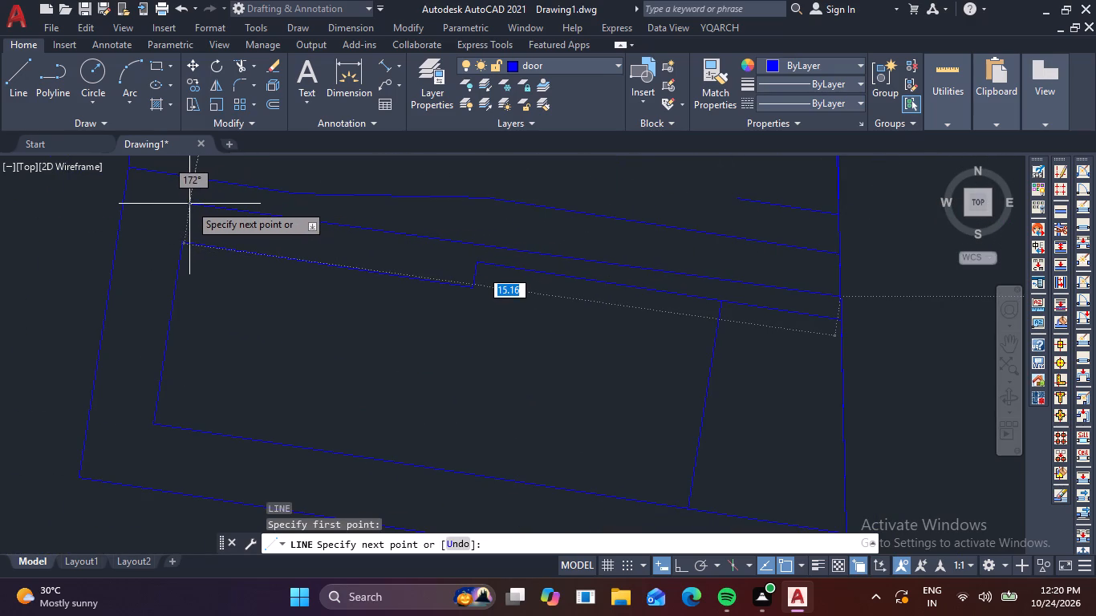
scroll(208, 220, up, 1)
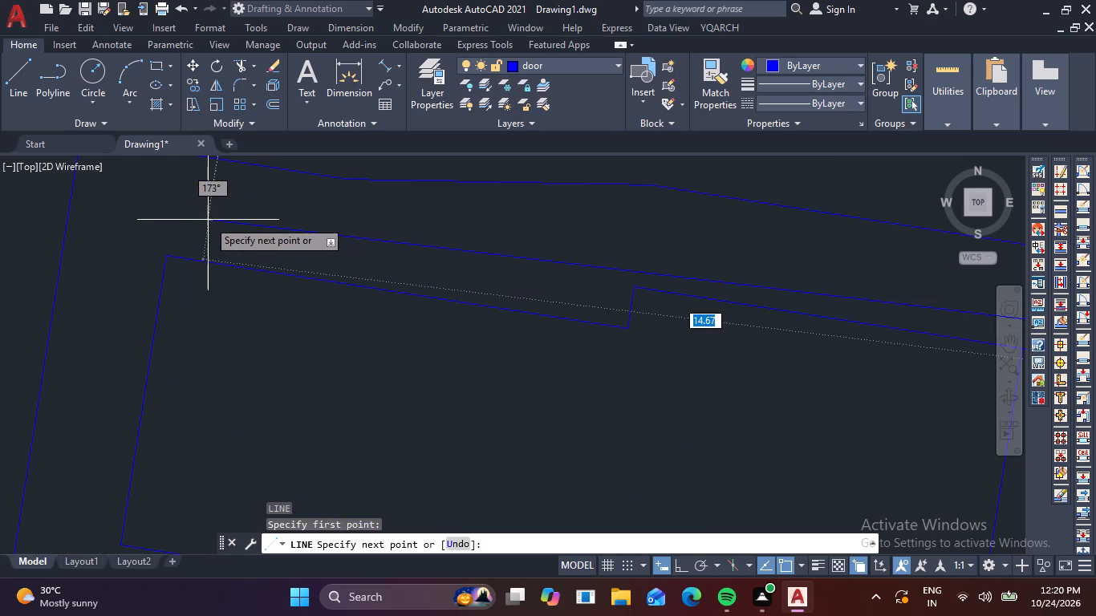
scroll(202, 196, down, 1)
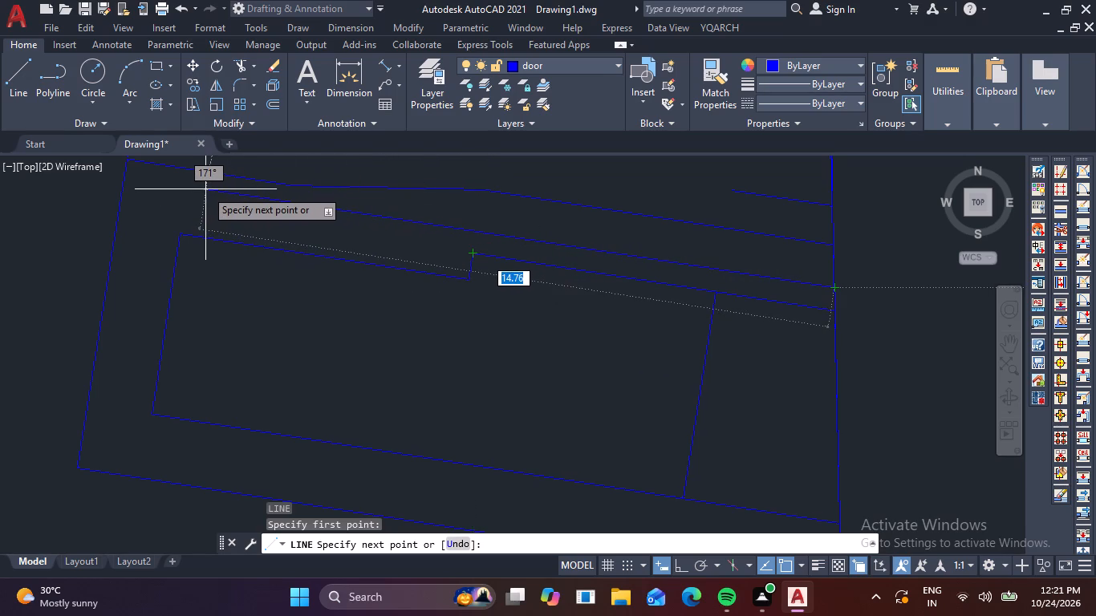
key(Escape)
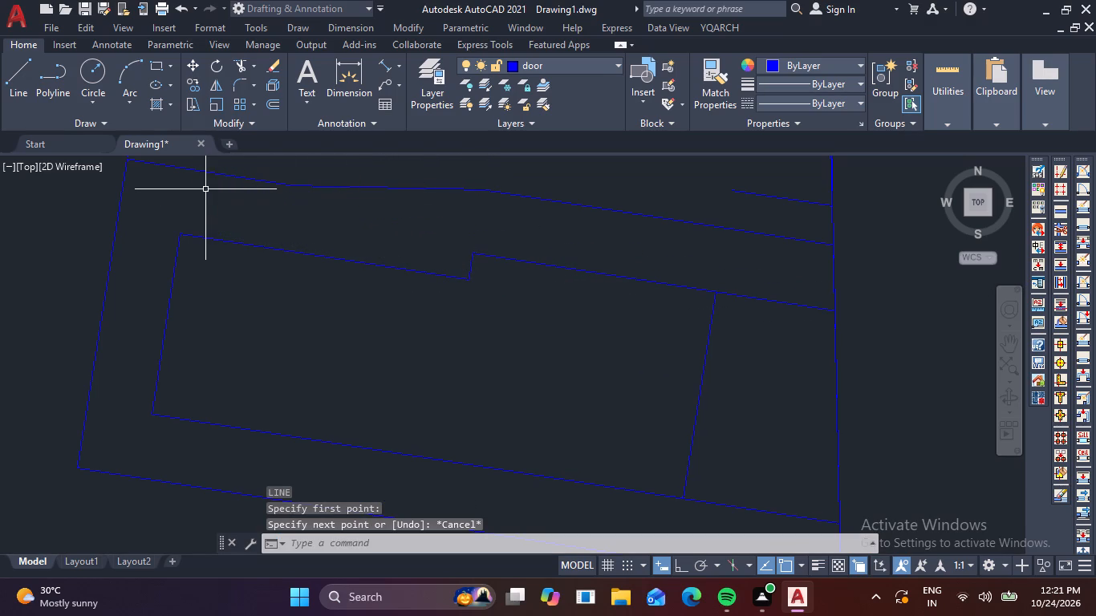
Draw a line about 15.04 long from the near sloped line above the inner outline, then down to its upper edge near the far corner.
text(L)
key(space)
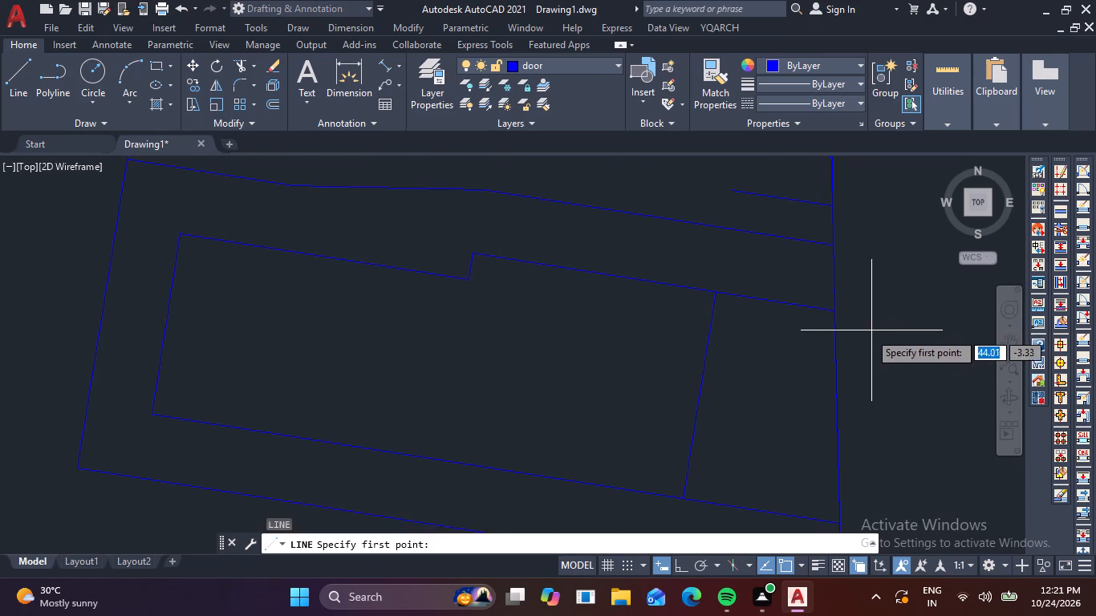
scroll(863, 333, up, 1)
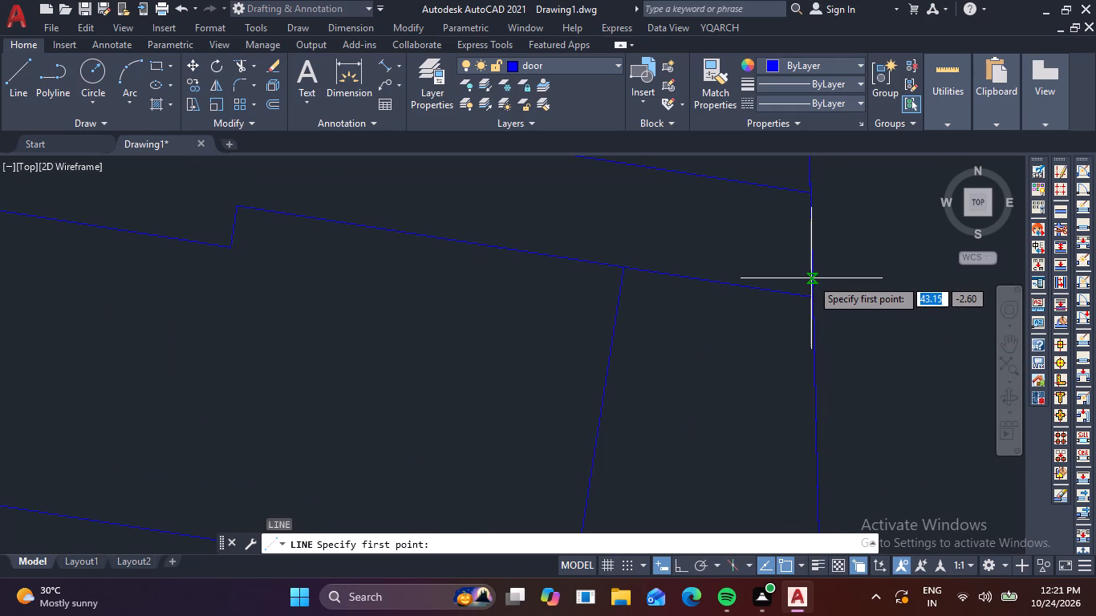
click(811, 278)
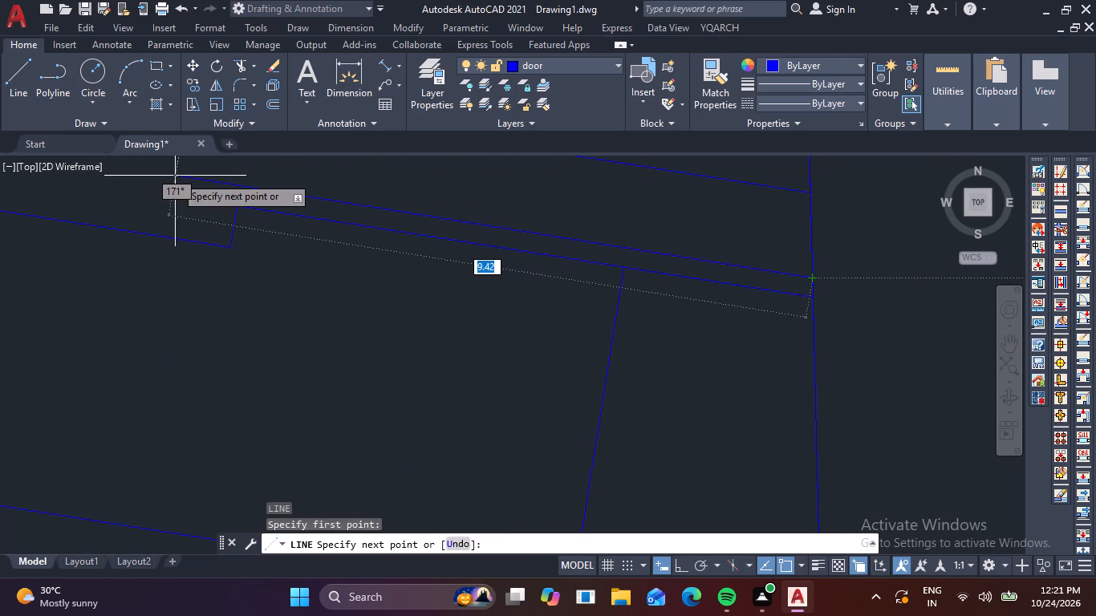
middle_drag(175, 176, 208, 297)
scroll(182, 289, down, 1)
middle_drag(182, 289, 382, 343)
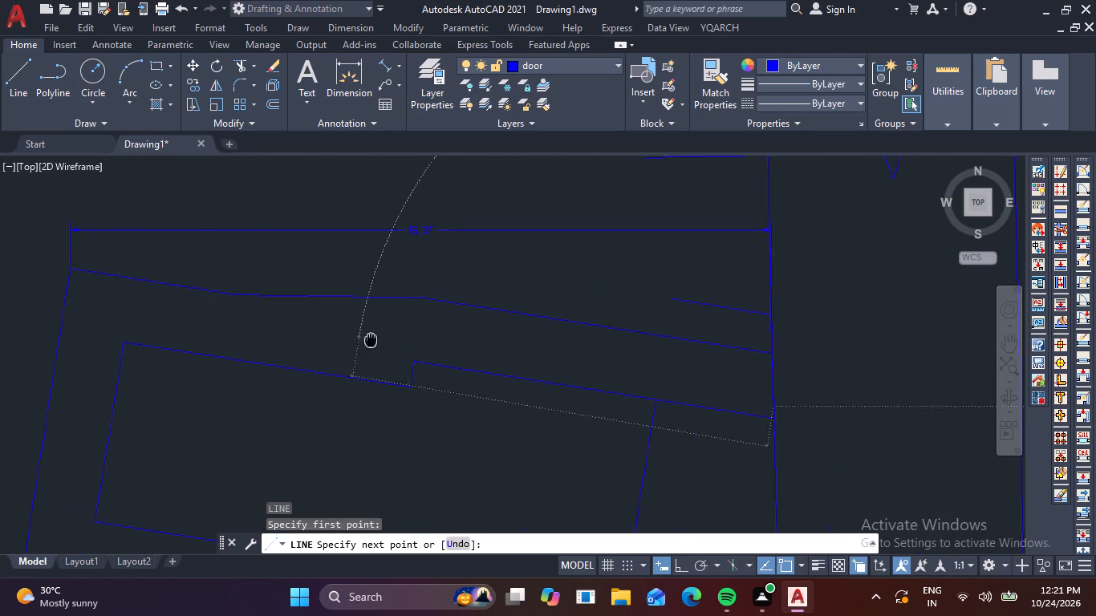
middle_drag(382, 343, 493, 378)
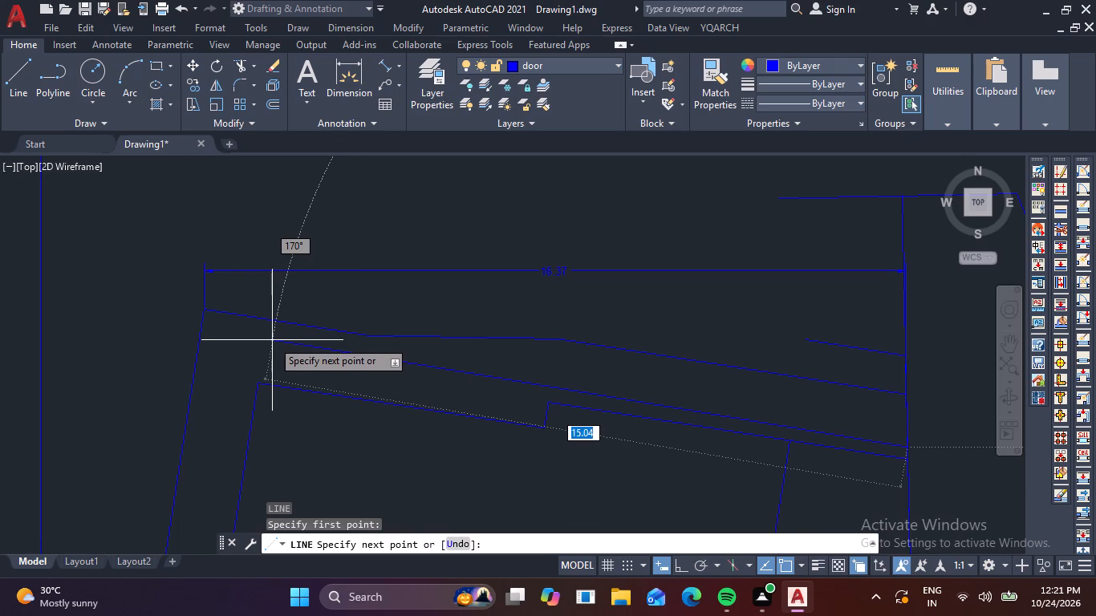
click(272, 340)
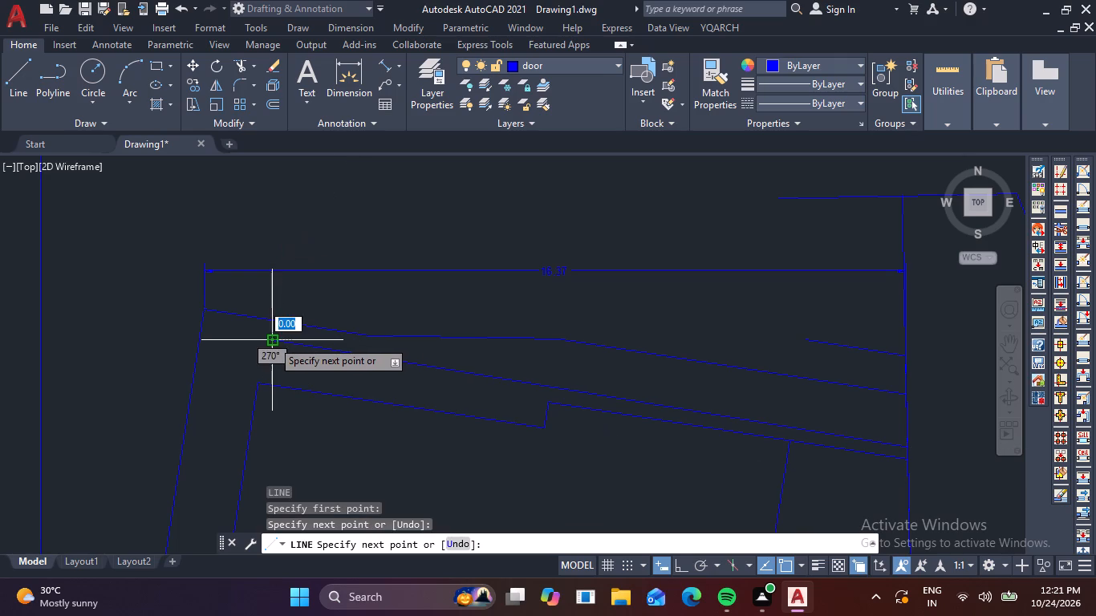
click(262, 381)
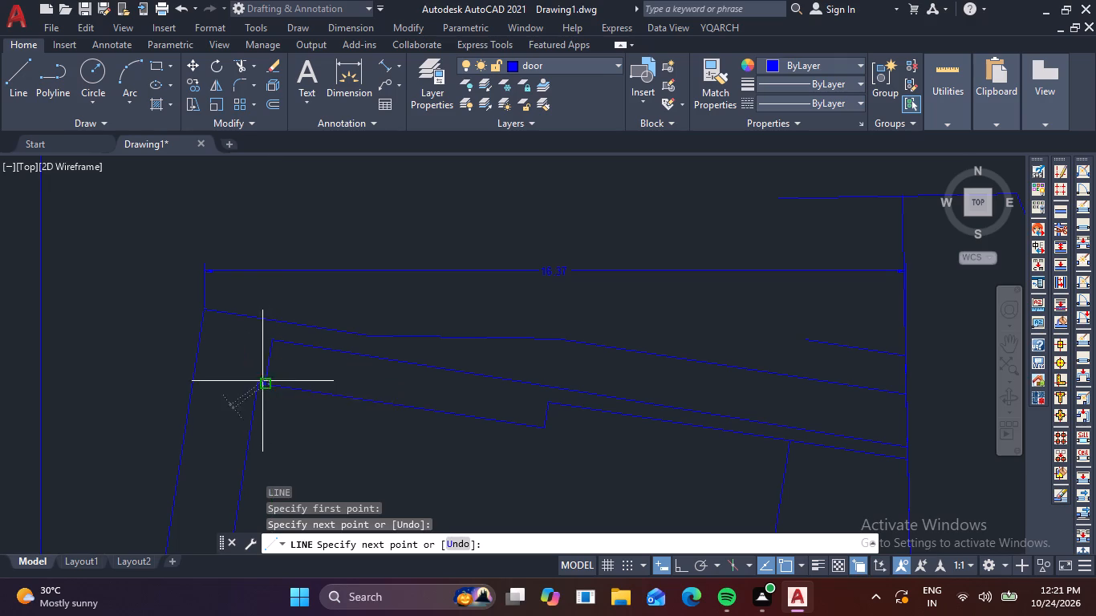
key(Escape)
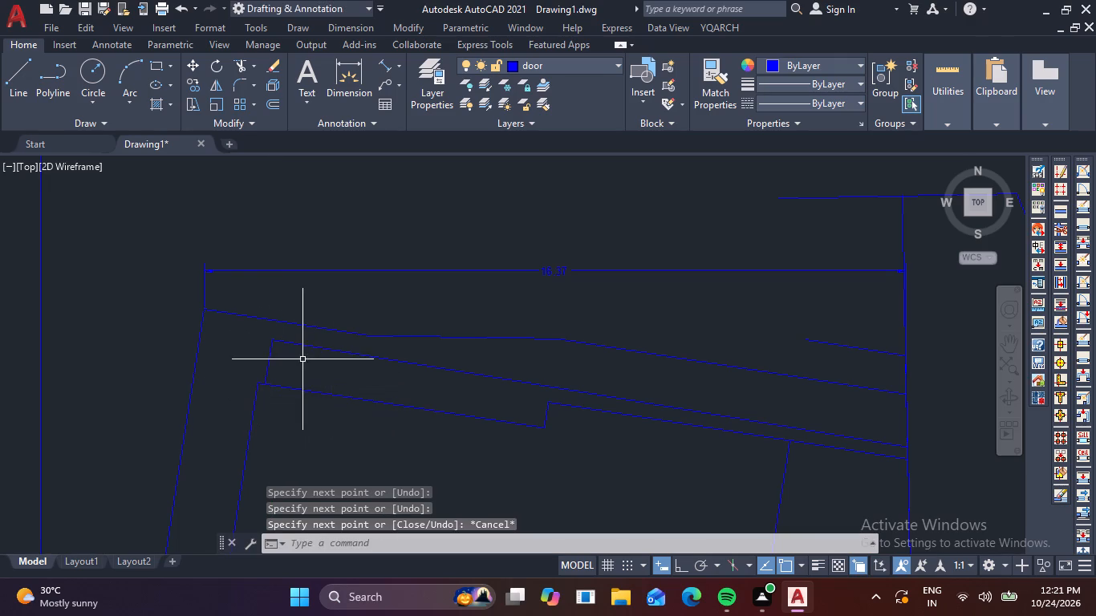
Set the colour of the new long line and its short end line to Red.
click(302, 359)
click(249, 340)
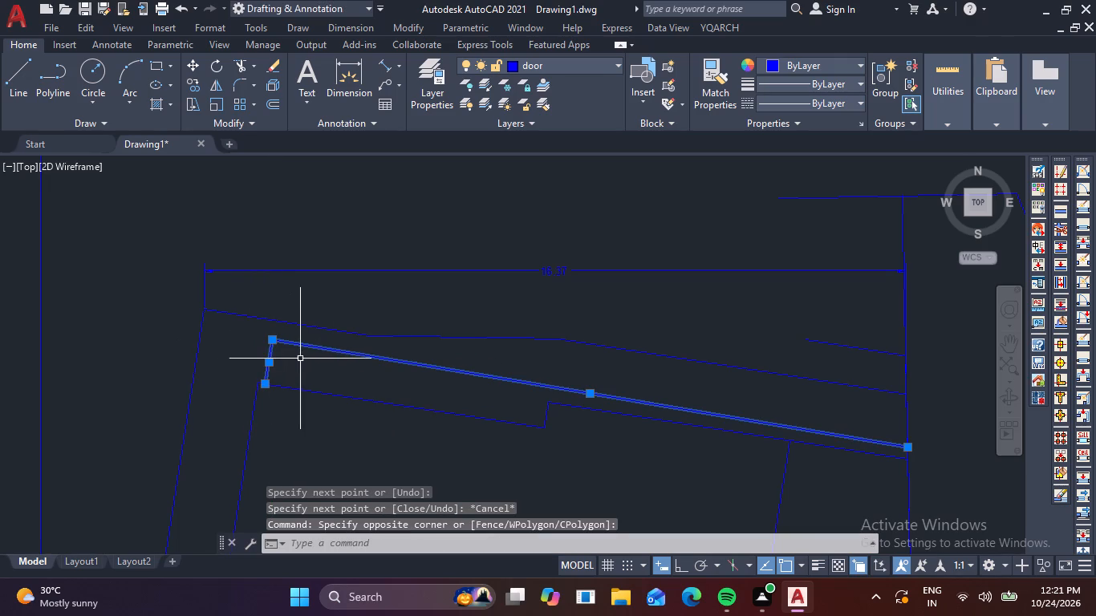
click(867, 61)
click(855, 63)
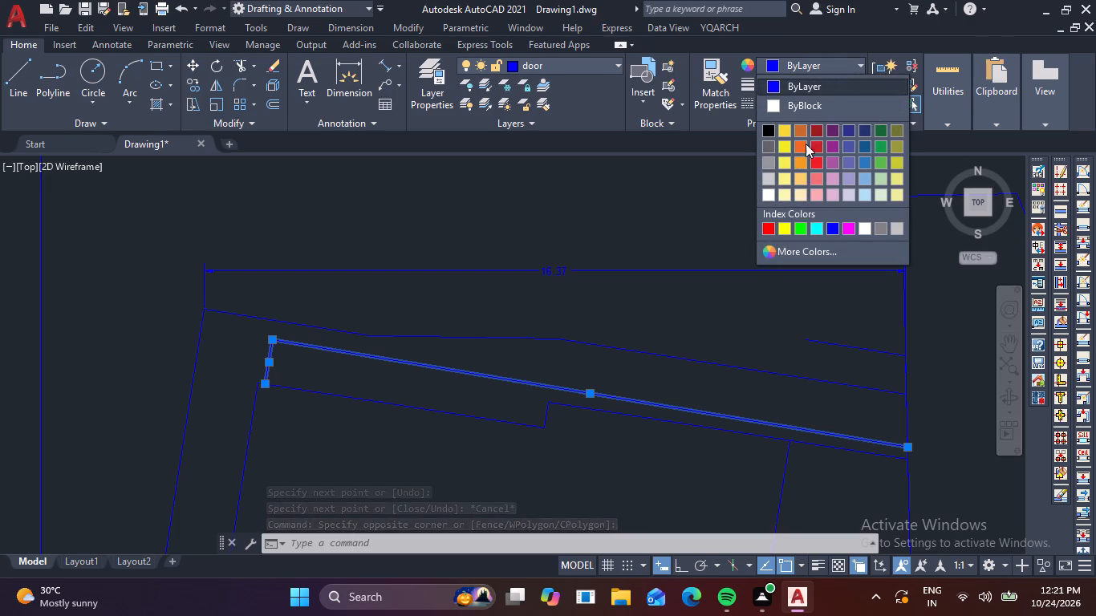
click(767, 221)
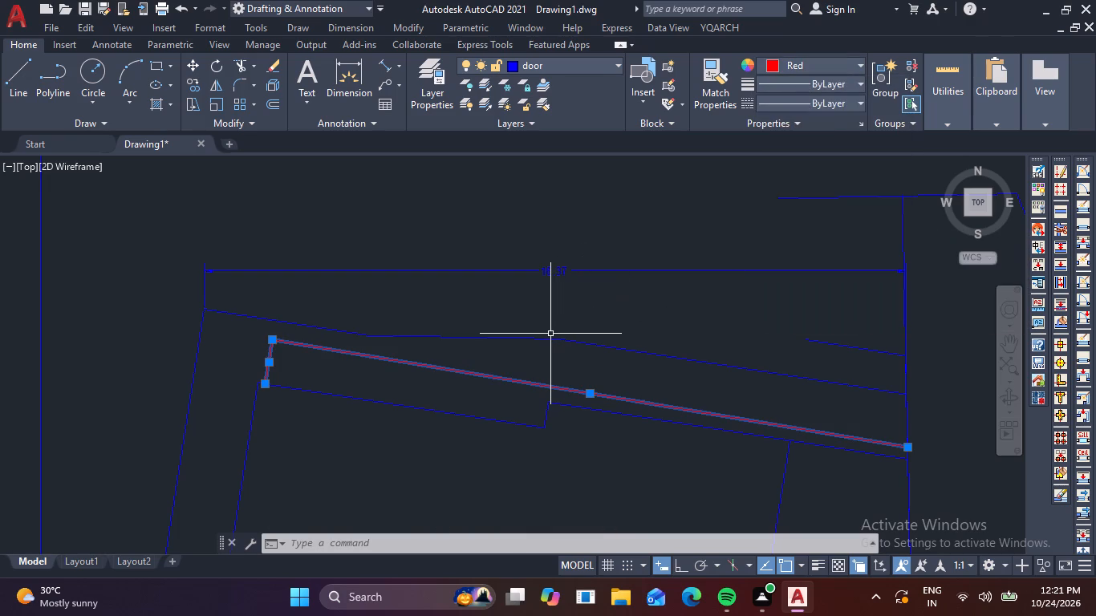
key(Escape)
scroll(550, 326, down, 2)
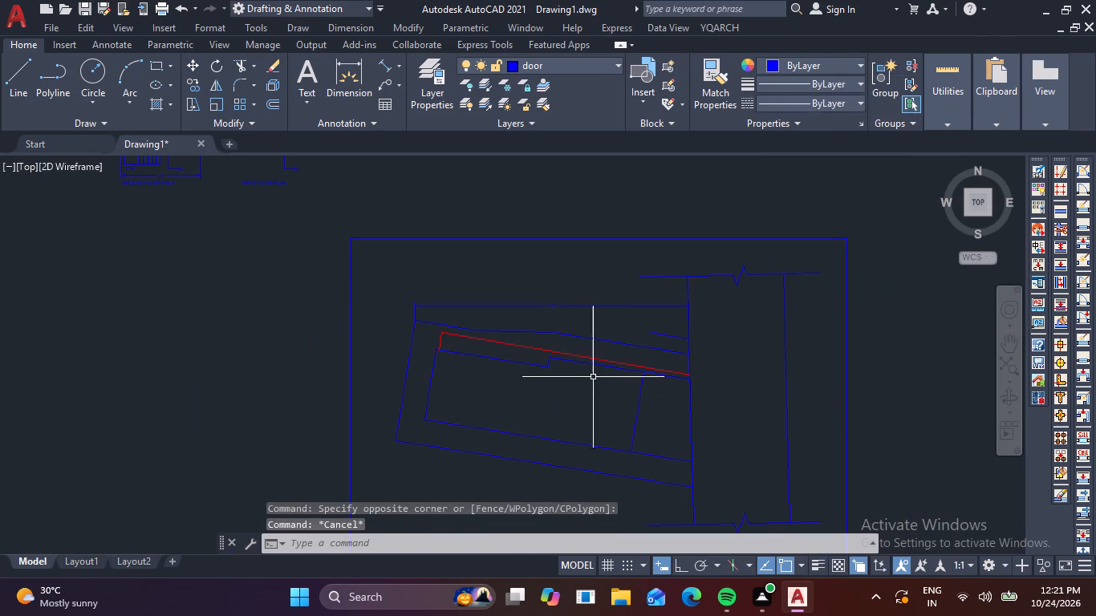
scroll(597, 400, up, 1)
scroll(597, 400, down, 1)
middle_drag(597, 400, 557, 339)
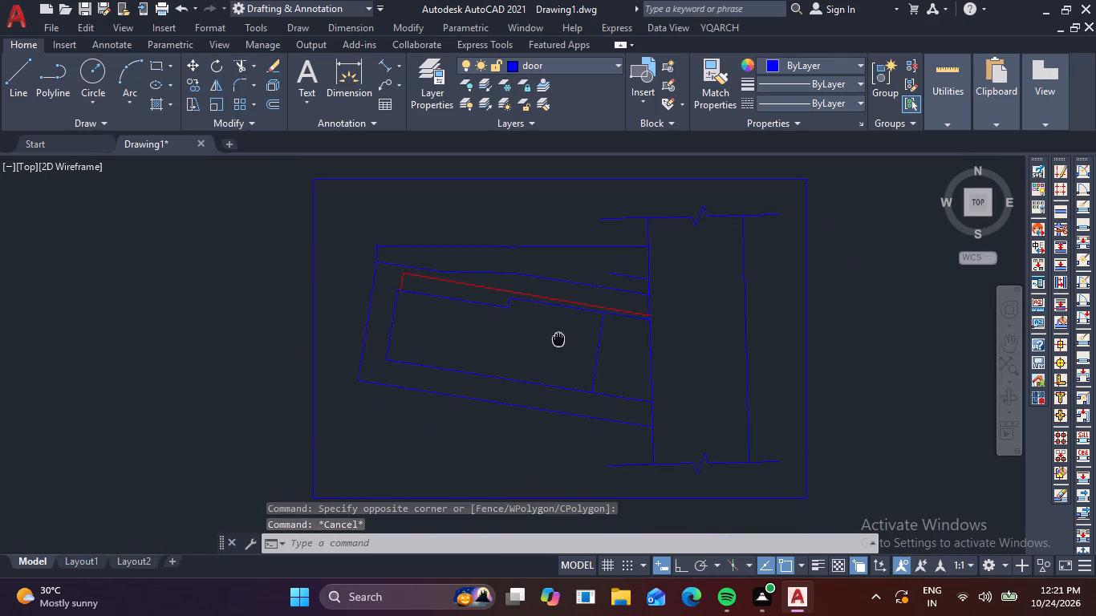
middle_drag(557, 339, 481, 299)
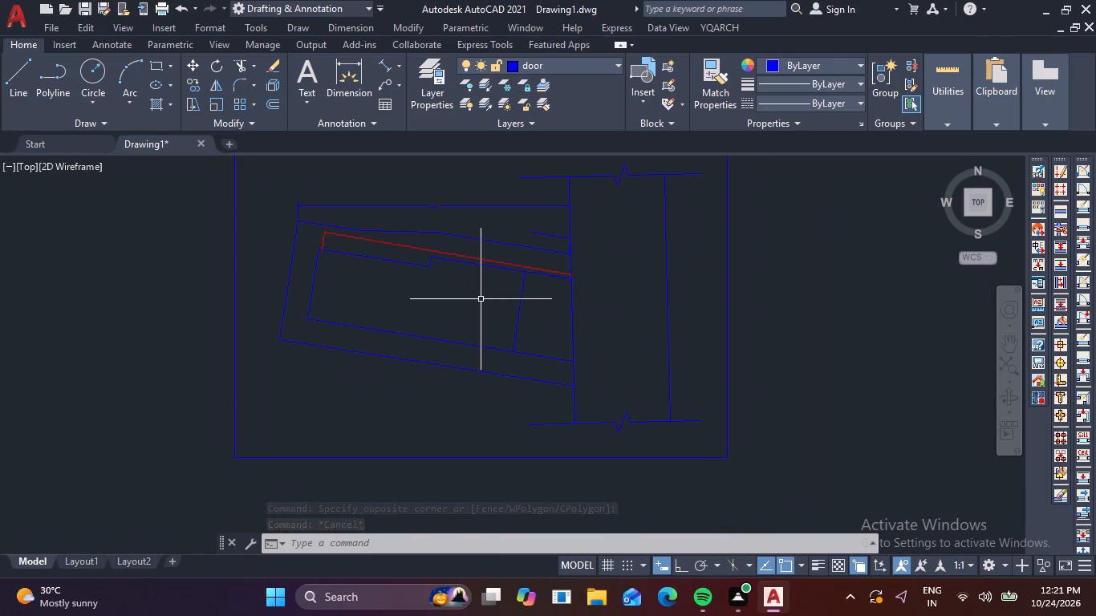
Hatch the closed inner outline up to its dividing line with the ANSI31 pattern in Red.
text(H)
key(space)
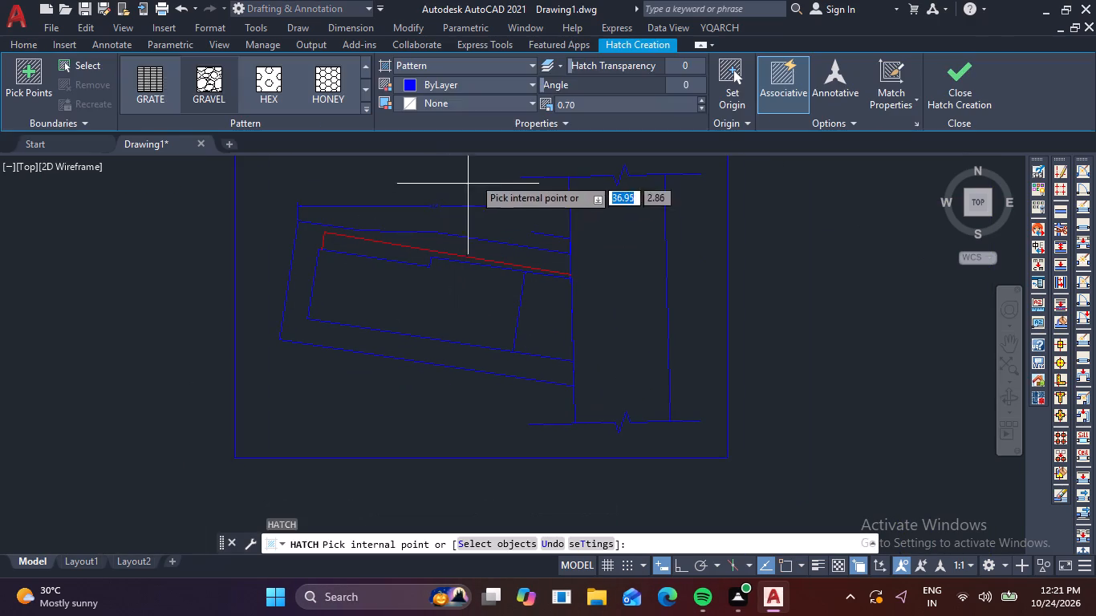
click(537, 81)
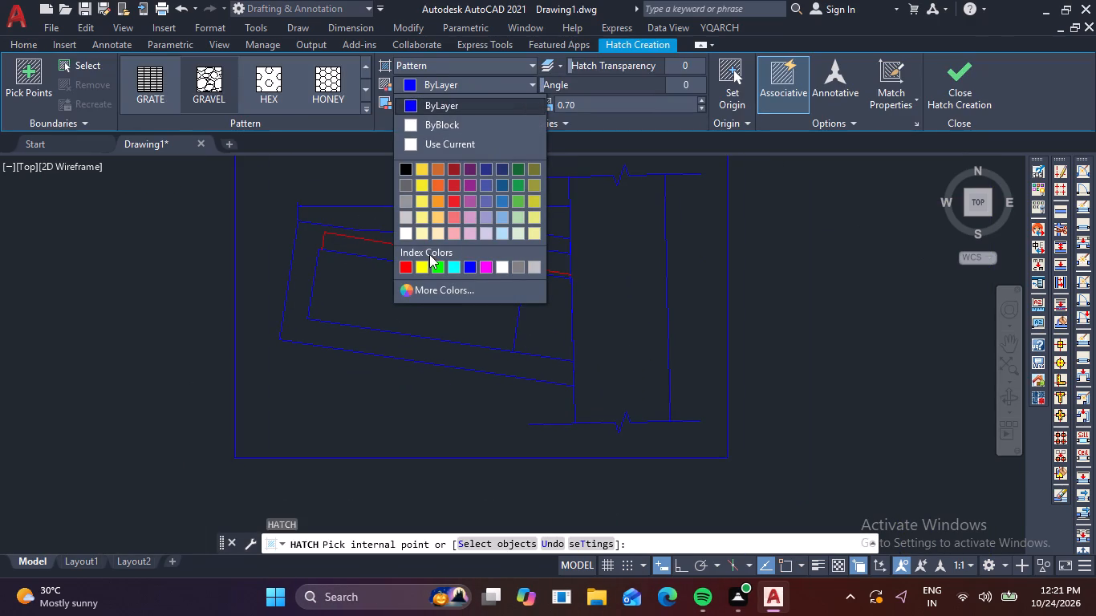
click(403, 268)
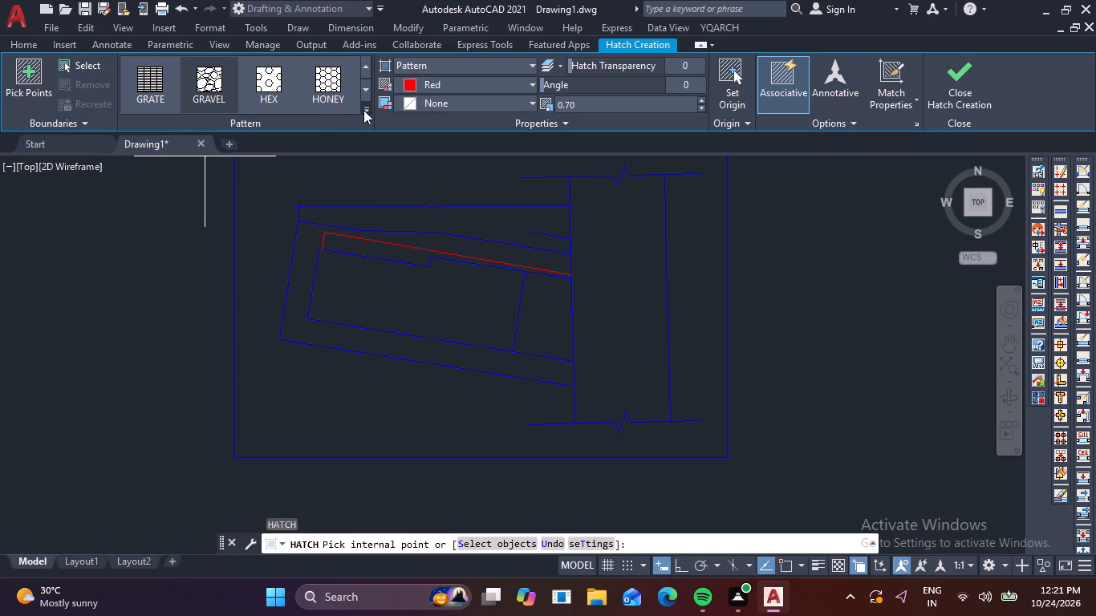
click(363, 106)
scroll(253, 108, up, 4)
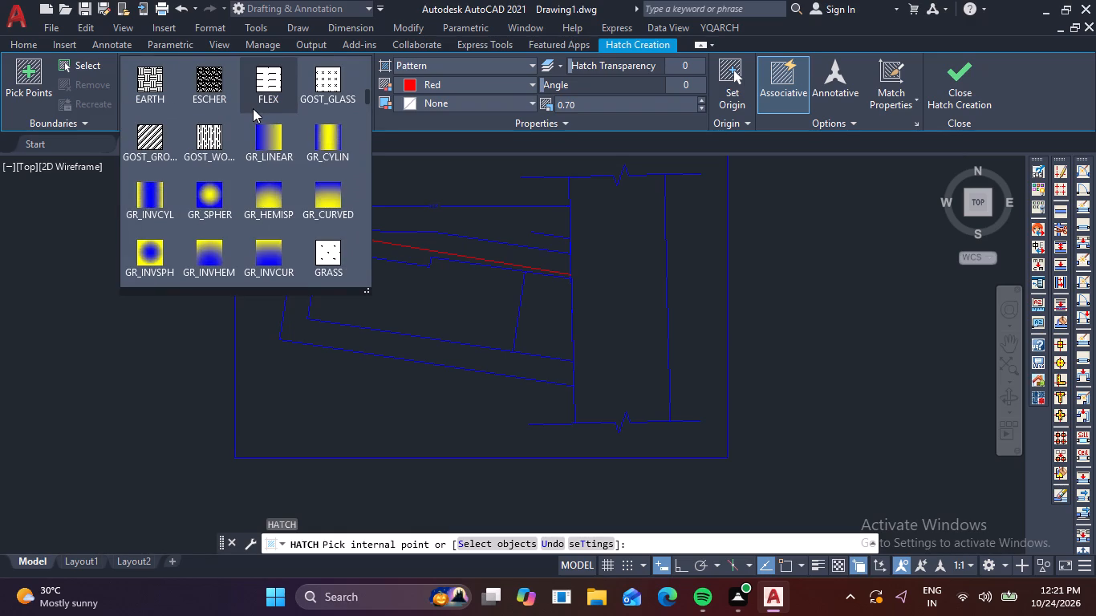
scroll(253, 108, up, 17)
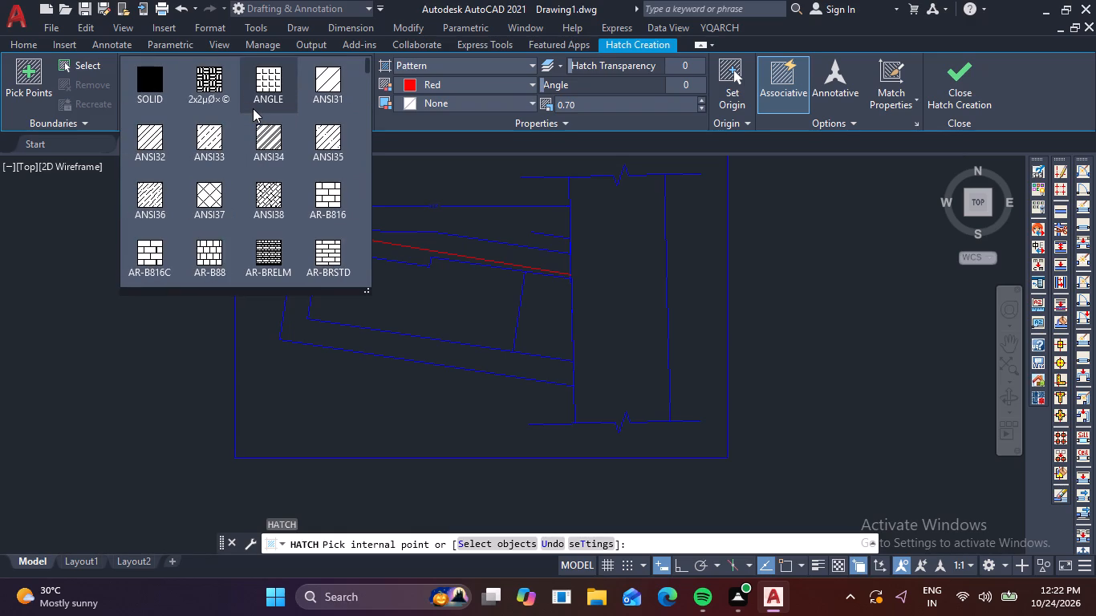
click(327, 79)
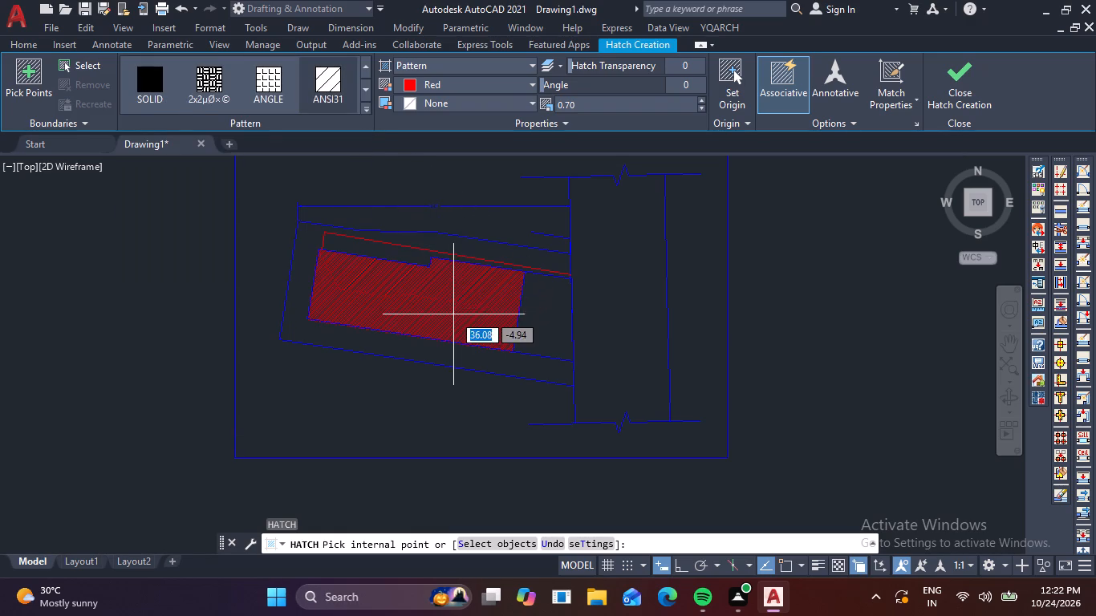
click(448, 306)
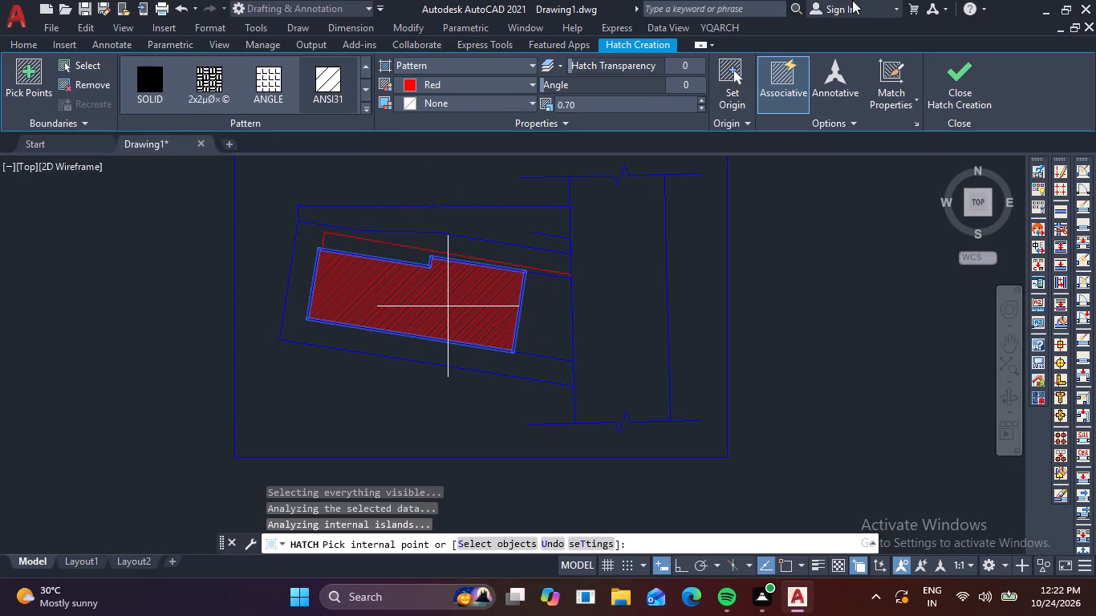
Set the new hatch's scale to 3.00 and its transparency to 44, and finish the hatch.
double_click(703, 98)
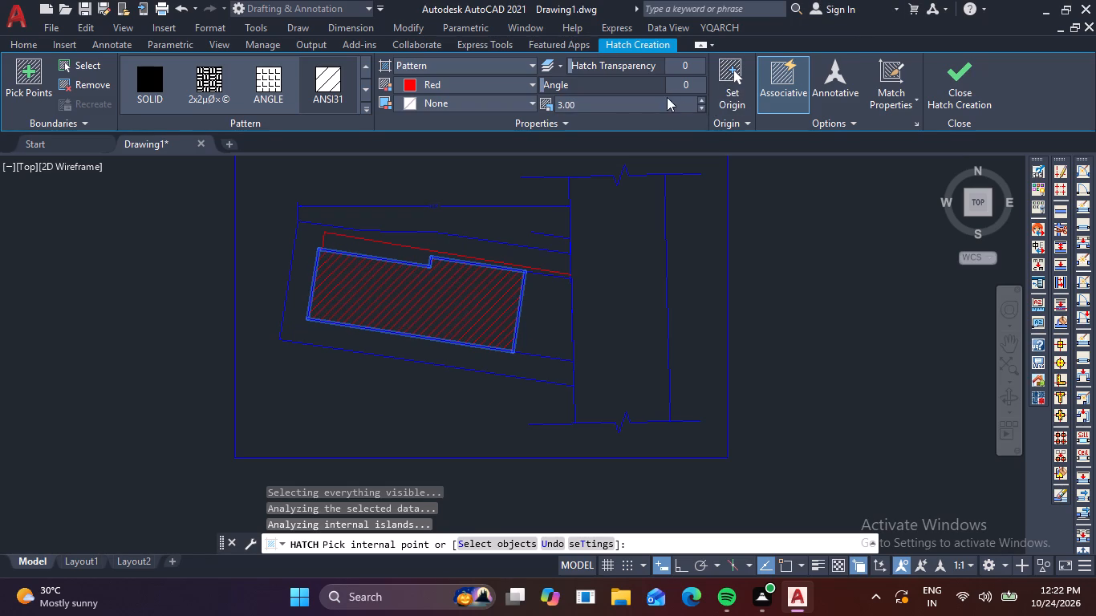
drag(570, 65, 738, 68)
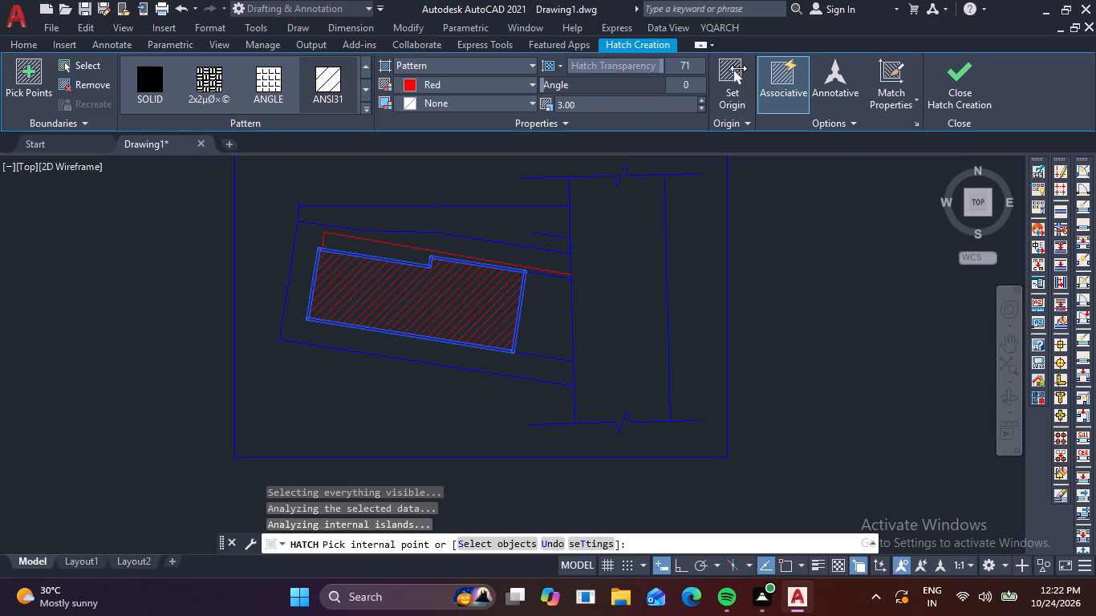
drag(738, 68, 700, 75)
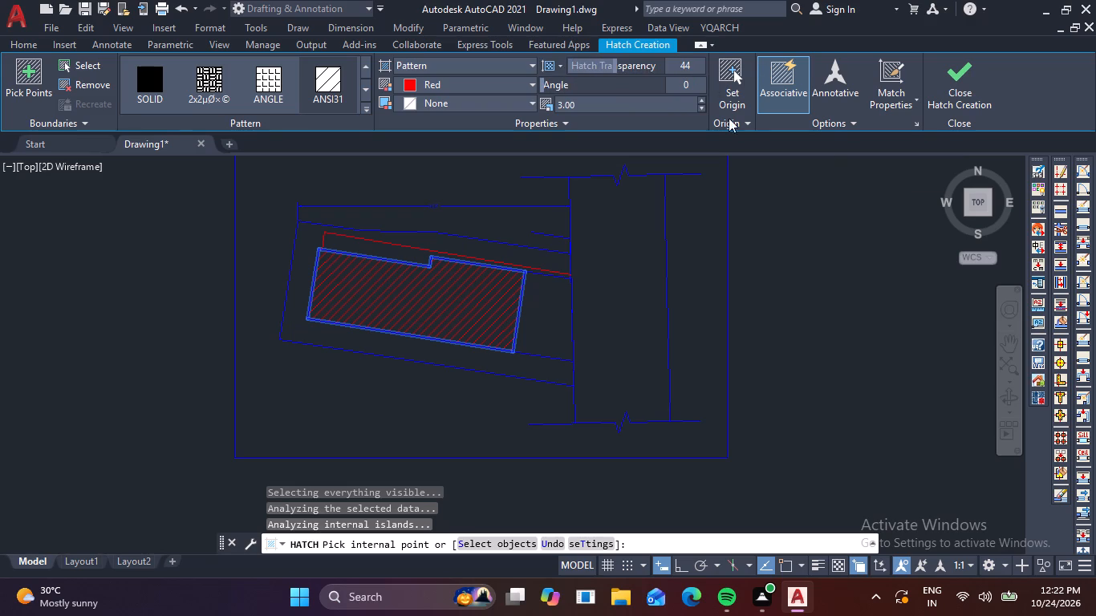
click(817, 557)
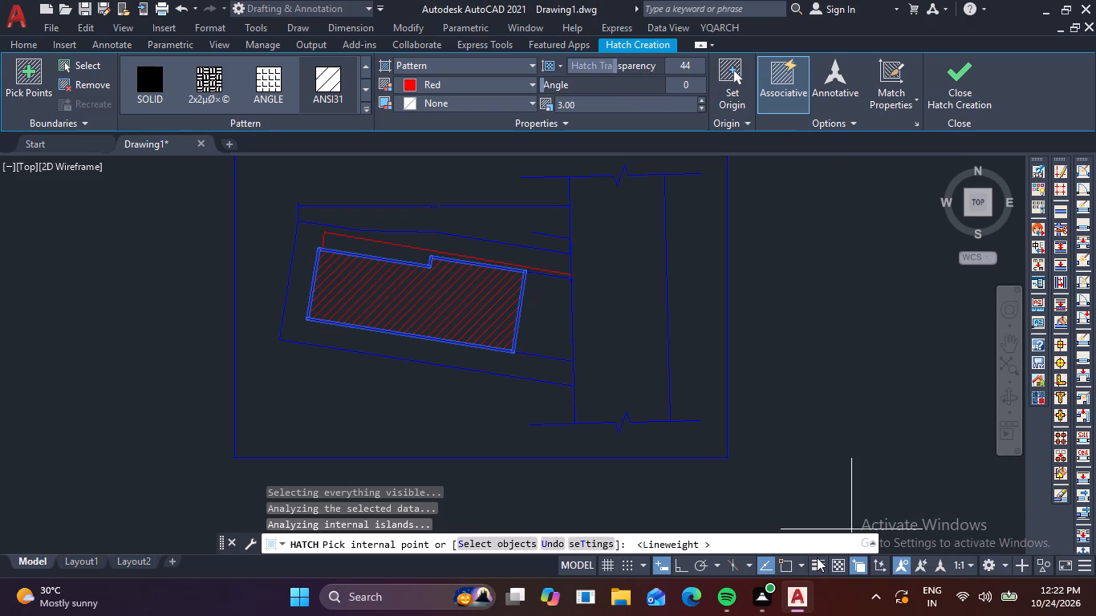
click(820, 557)
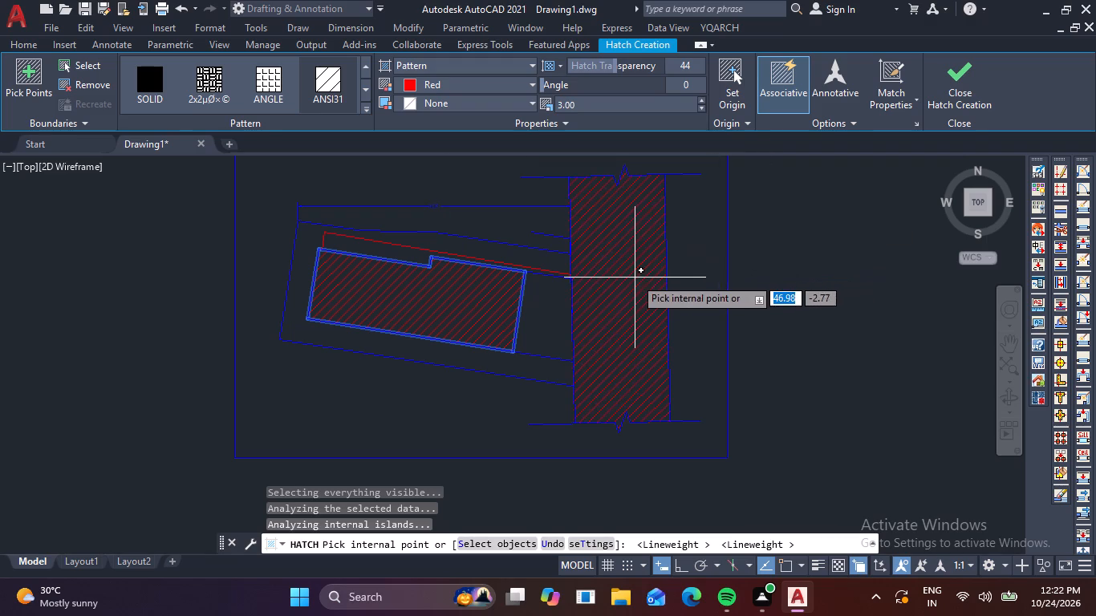
click(960, 84)
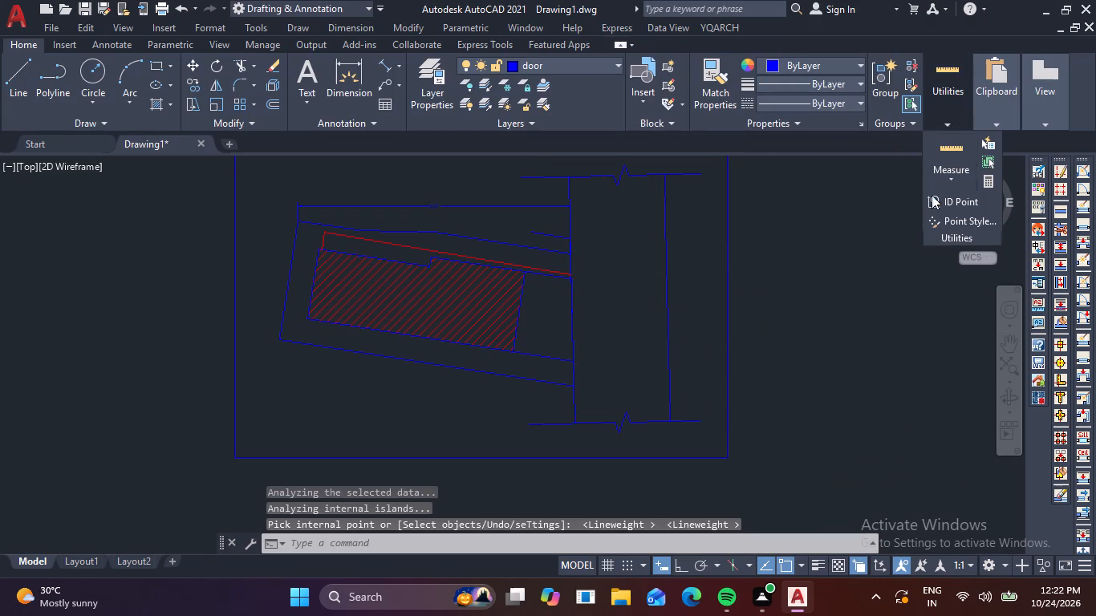
Set the colour of the outer outline's upper segments, sloped end line and lower edge to ByBlock.
scroll(891, 241, down, 1)
scroll(599, 254, up, 2)
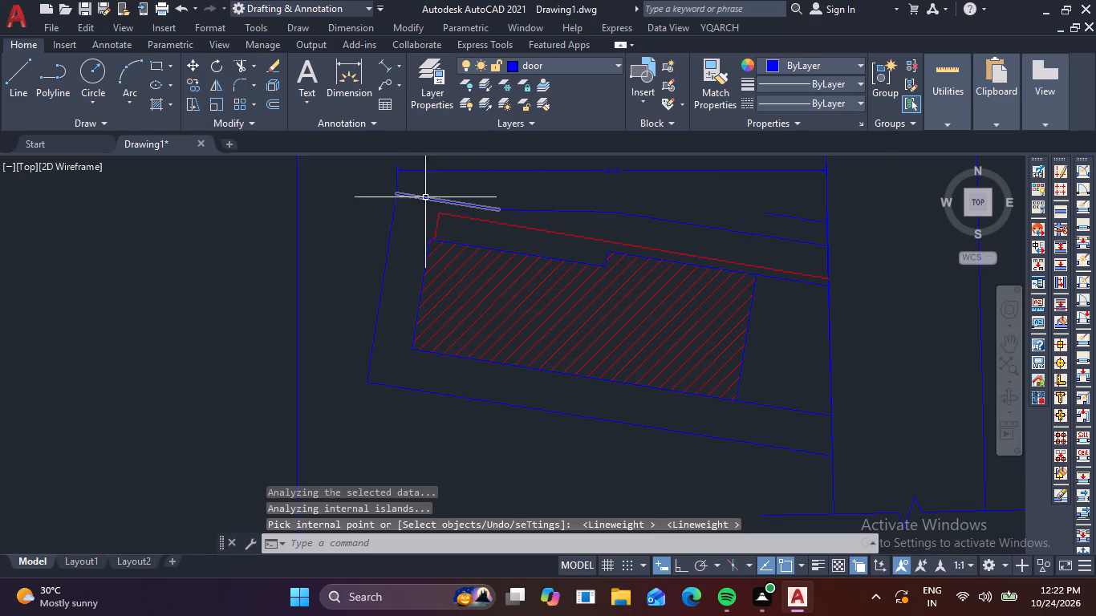
click(420, 192)
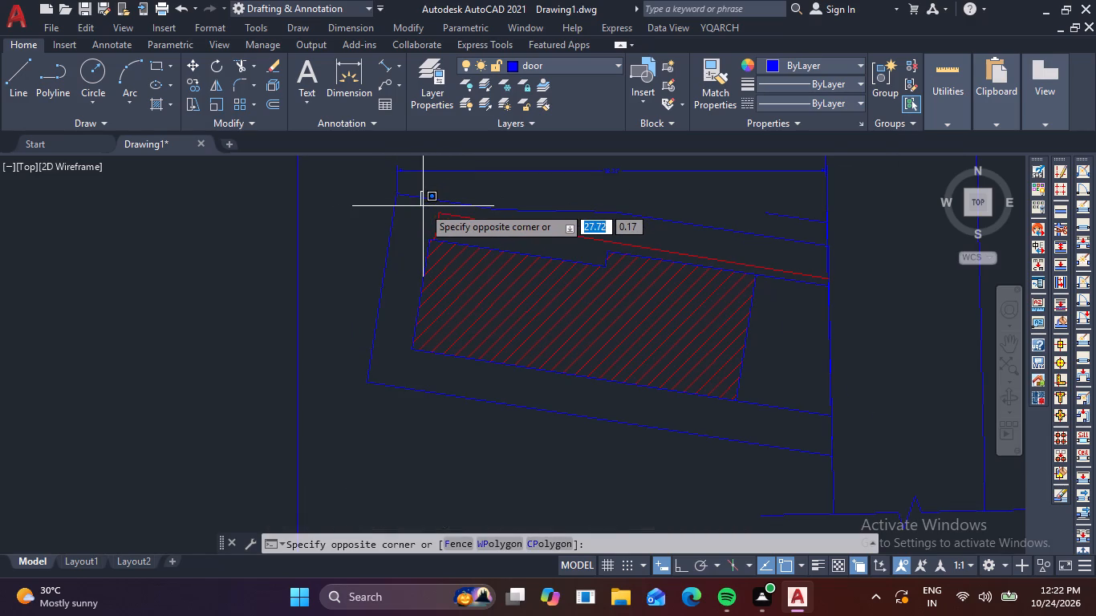
click(418, 206)
click(597, 221)
click(567, 201)
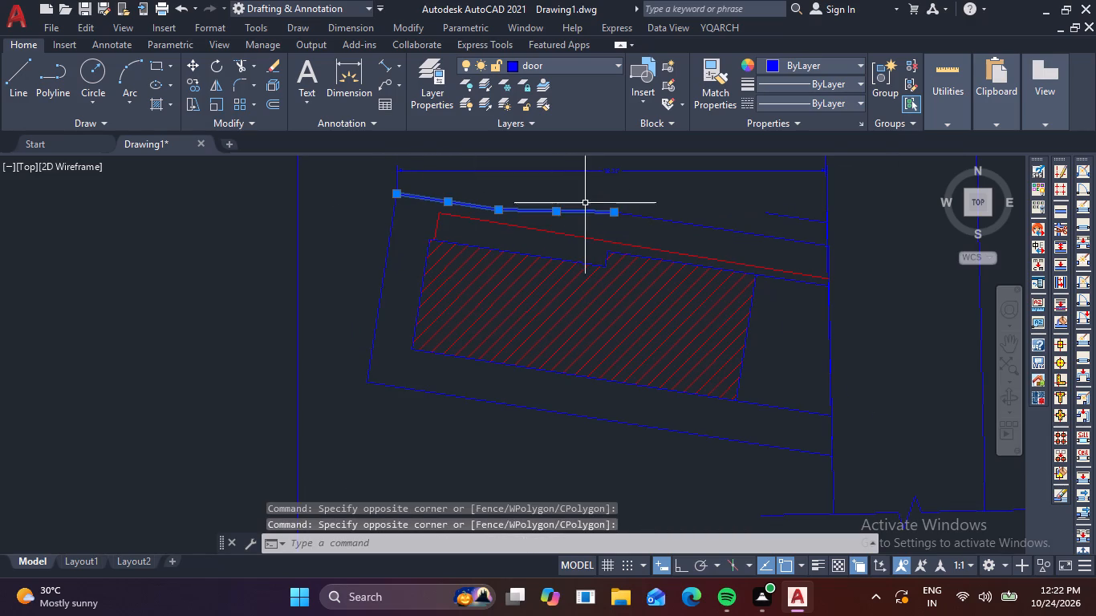
click(656, 229)
click(631, 208)
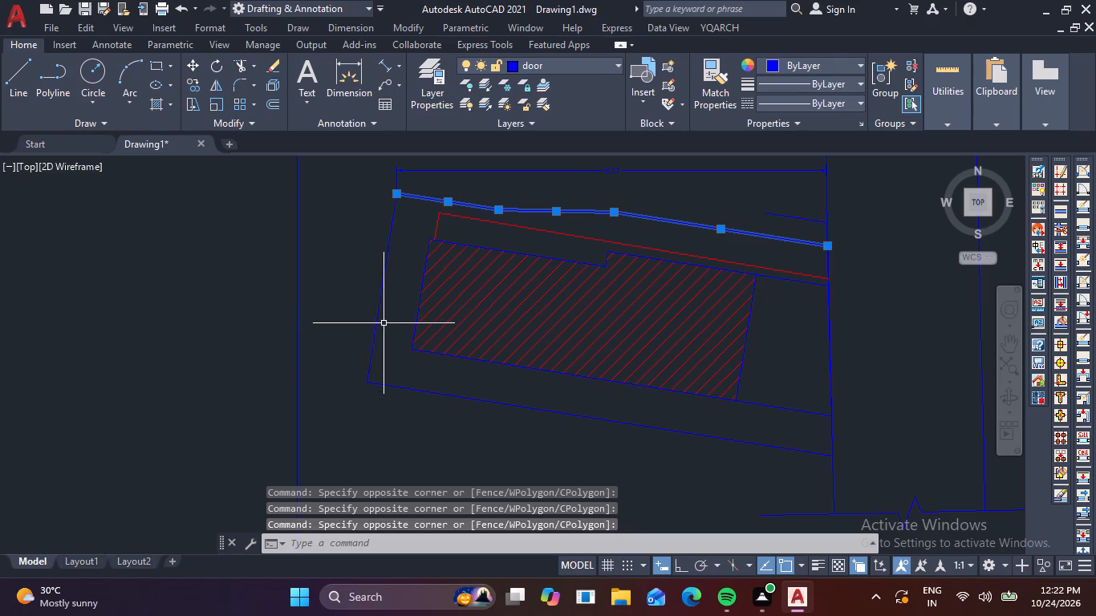
drag(384, 324, 376, 320)
click(366, 313)
click(434, 411)
click(399, 381)
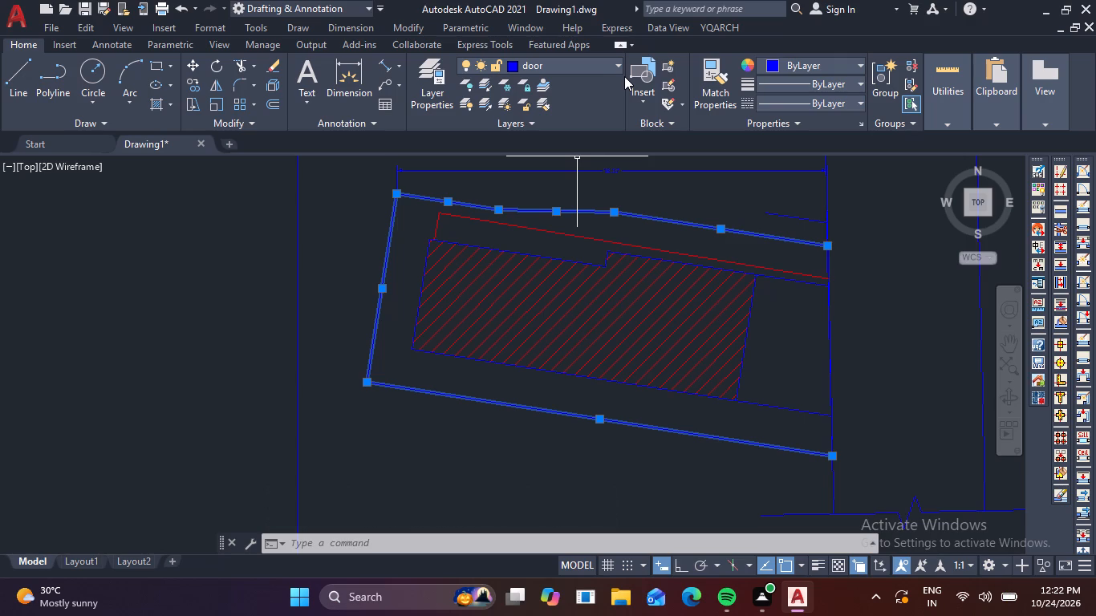
click(863, 62)
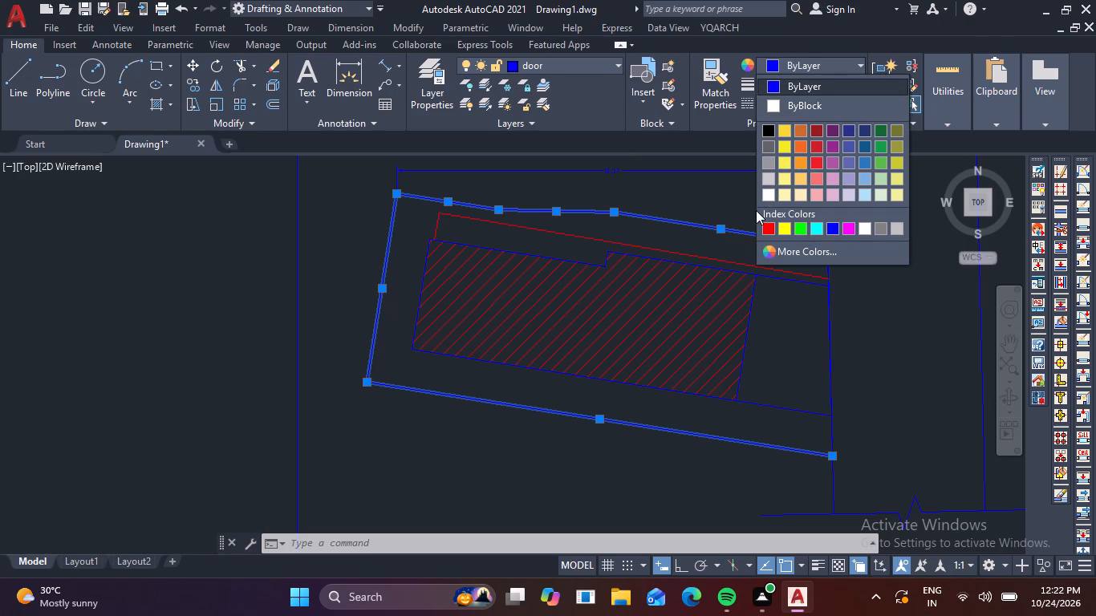
click(785, 99)
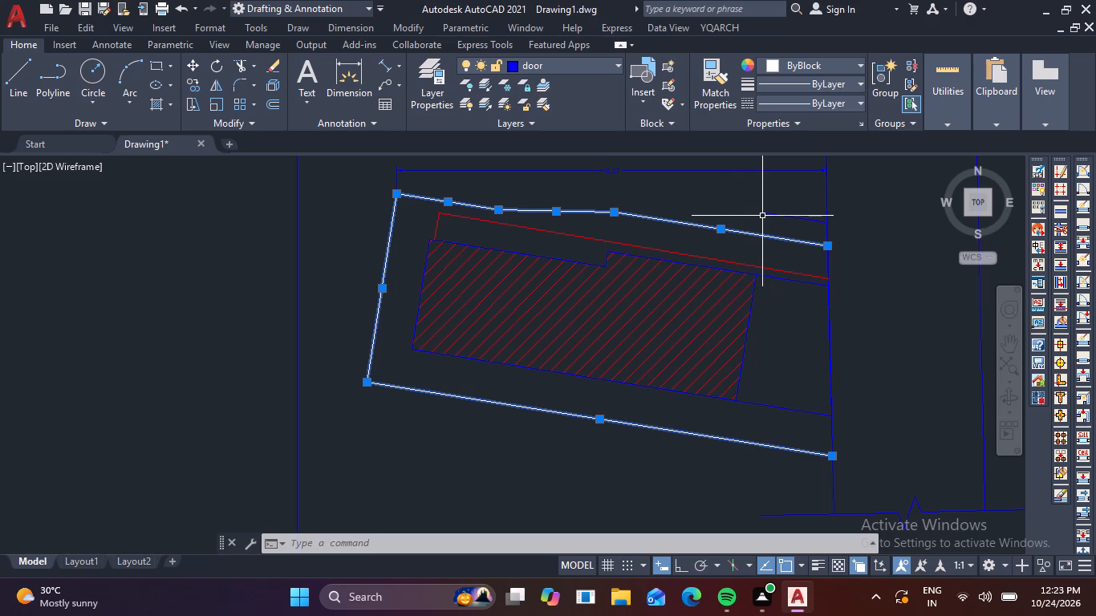
key(Escape)
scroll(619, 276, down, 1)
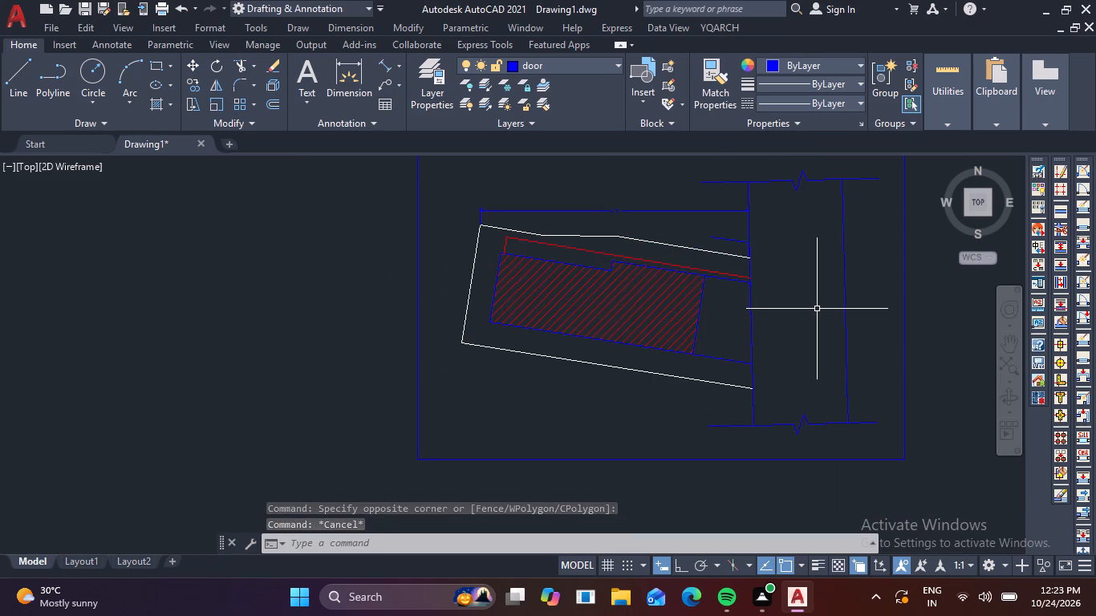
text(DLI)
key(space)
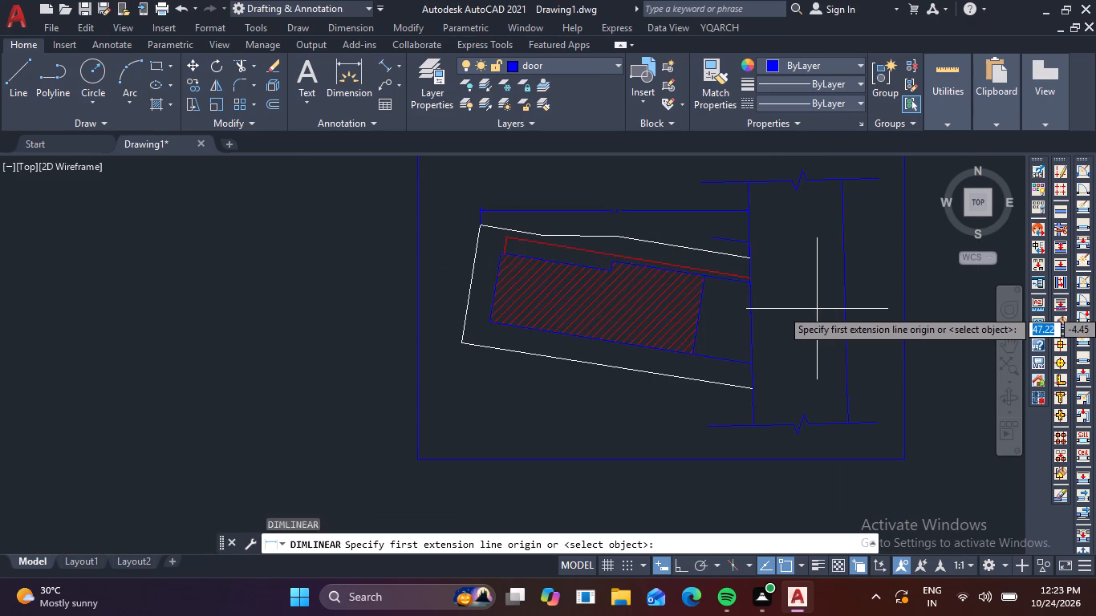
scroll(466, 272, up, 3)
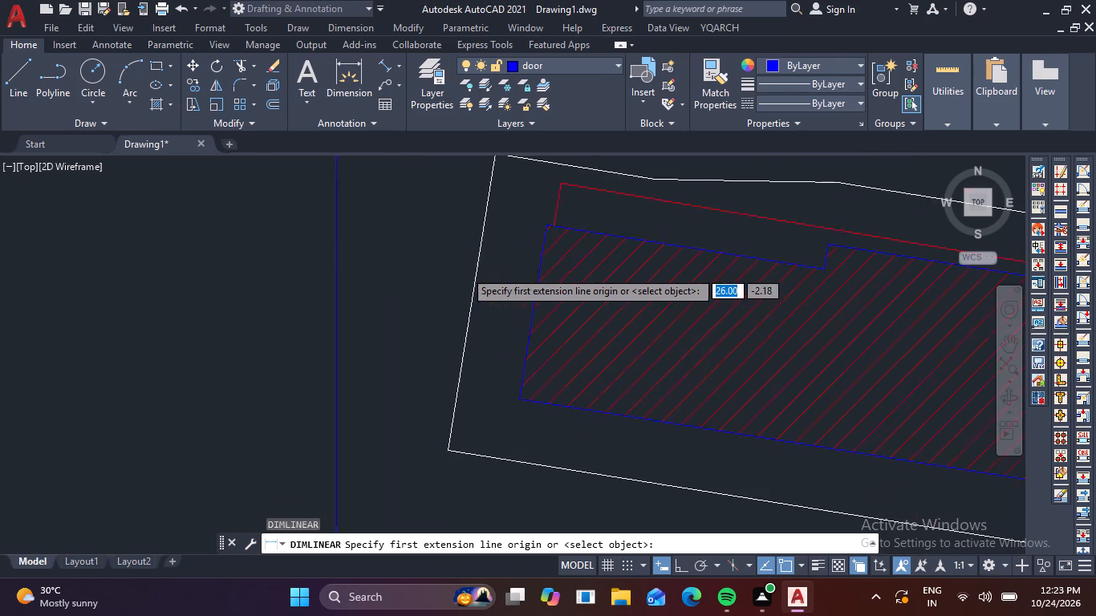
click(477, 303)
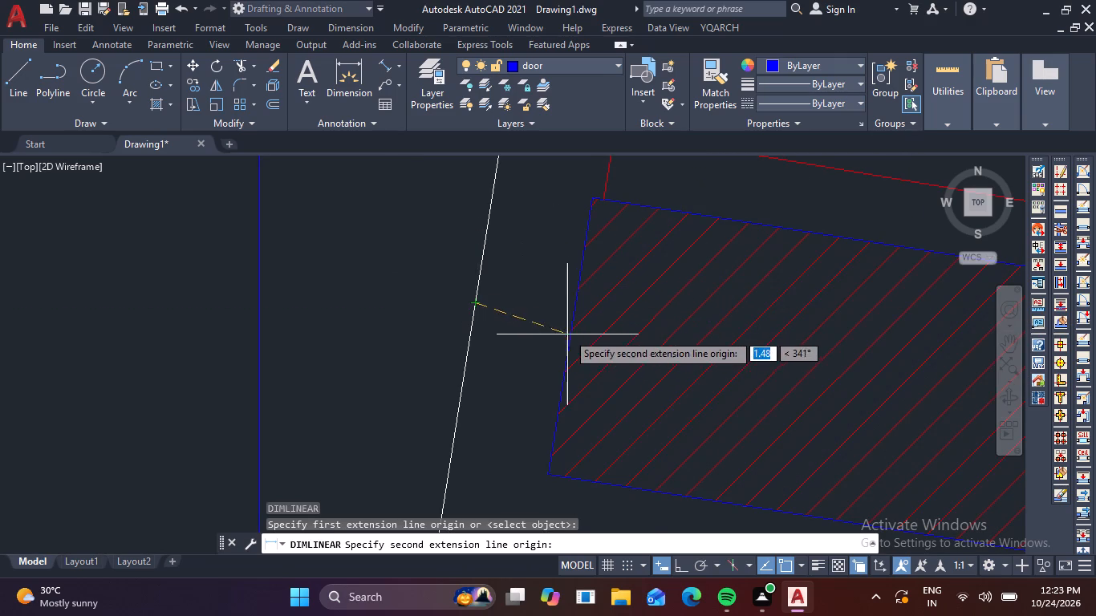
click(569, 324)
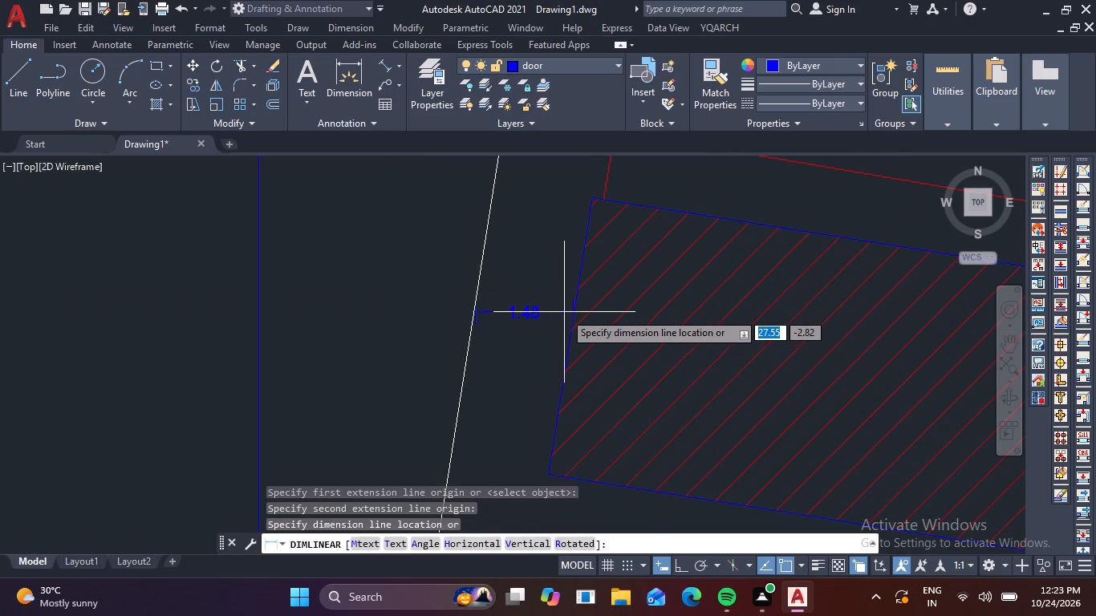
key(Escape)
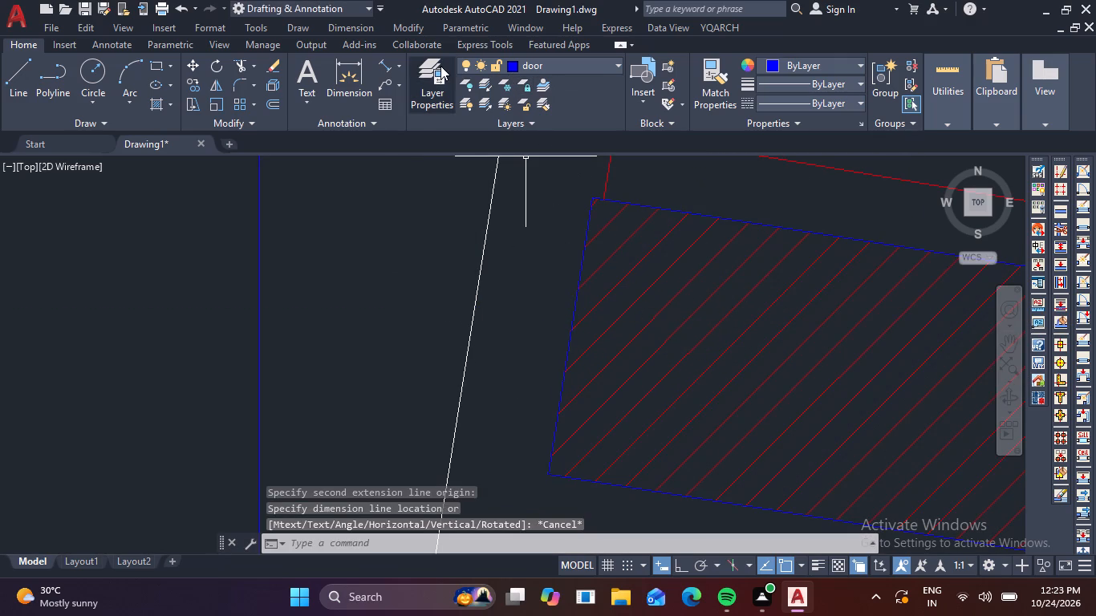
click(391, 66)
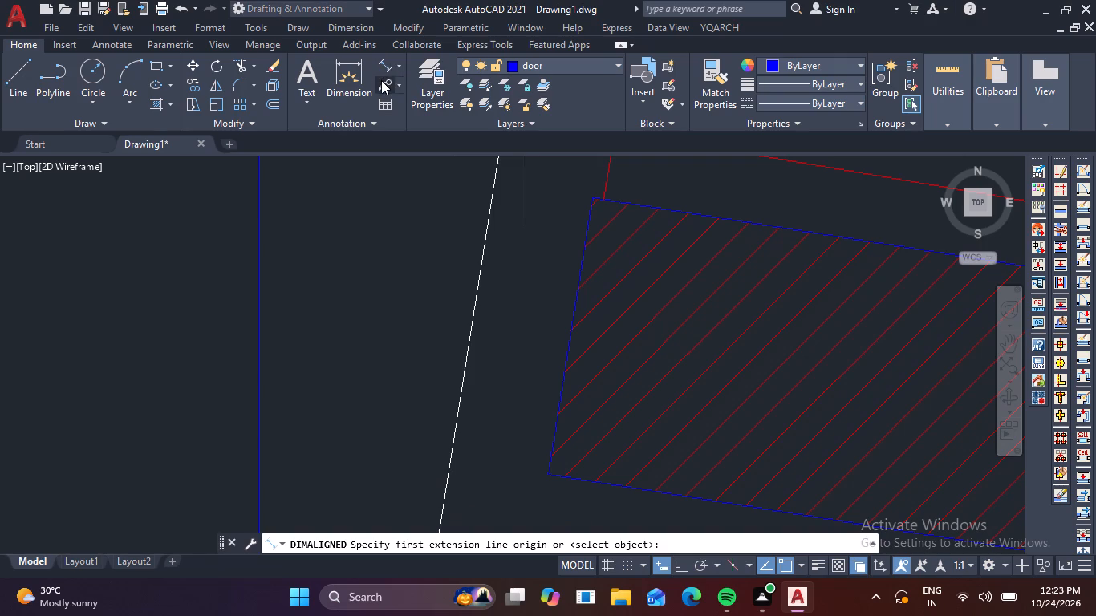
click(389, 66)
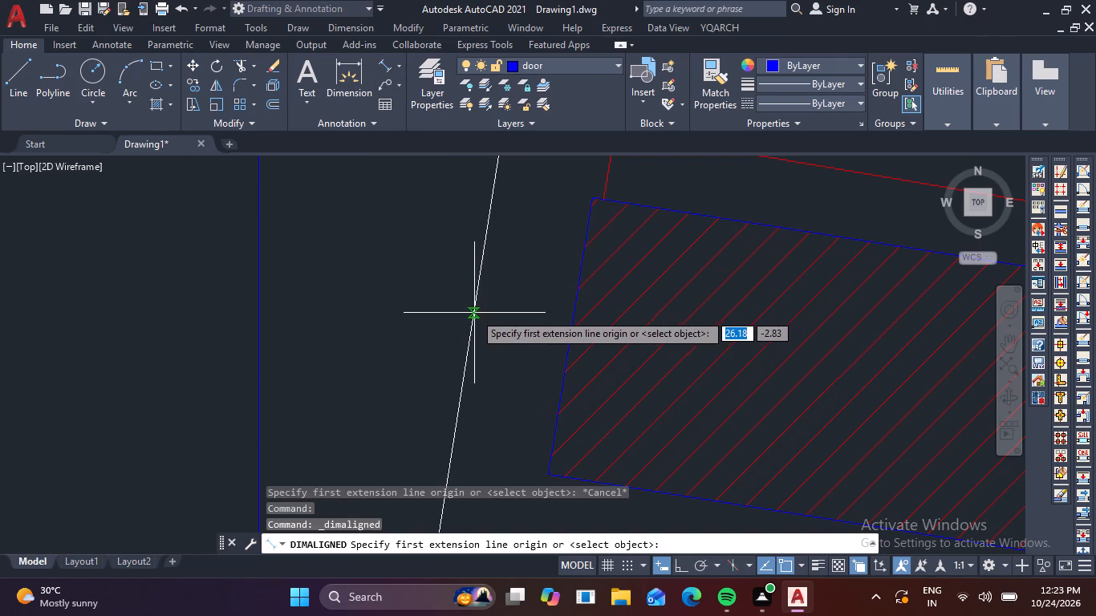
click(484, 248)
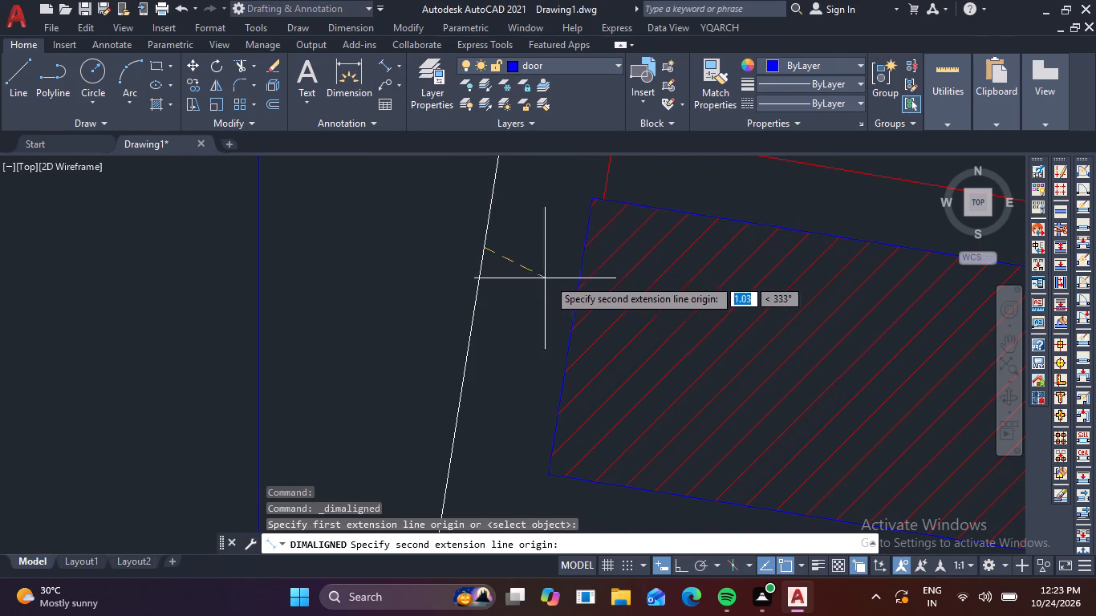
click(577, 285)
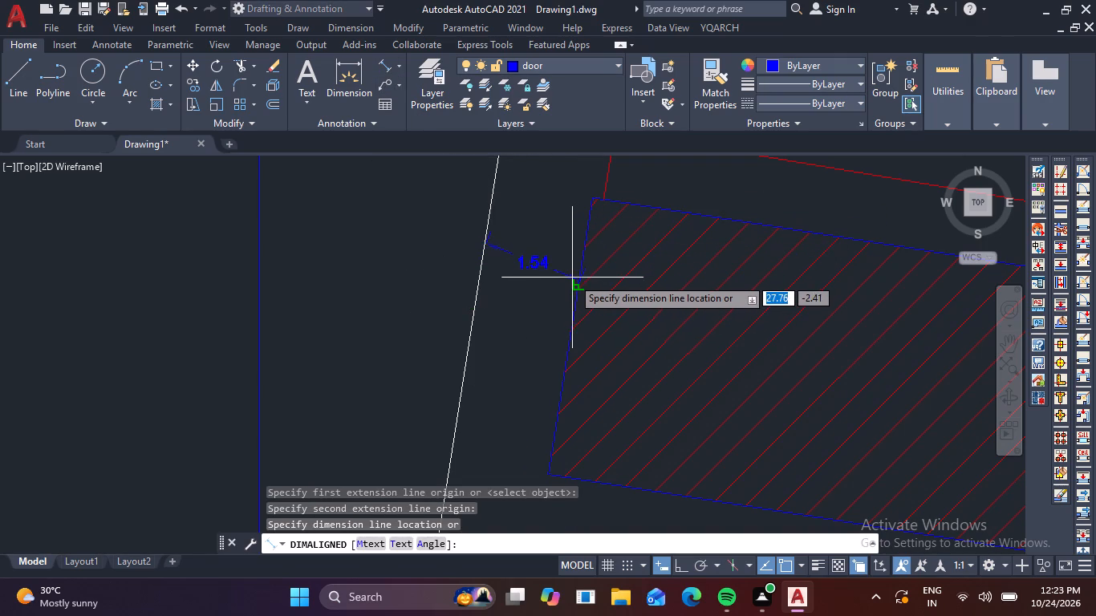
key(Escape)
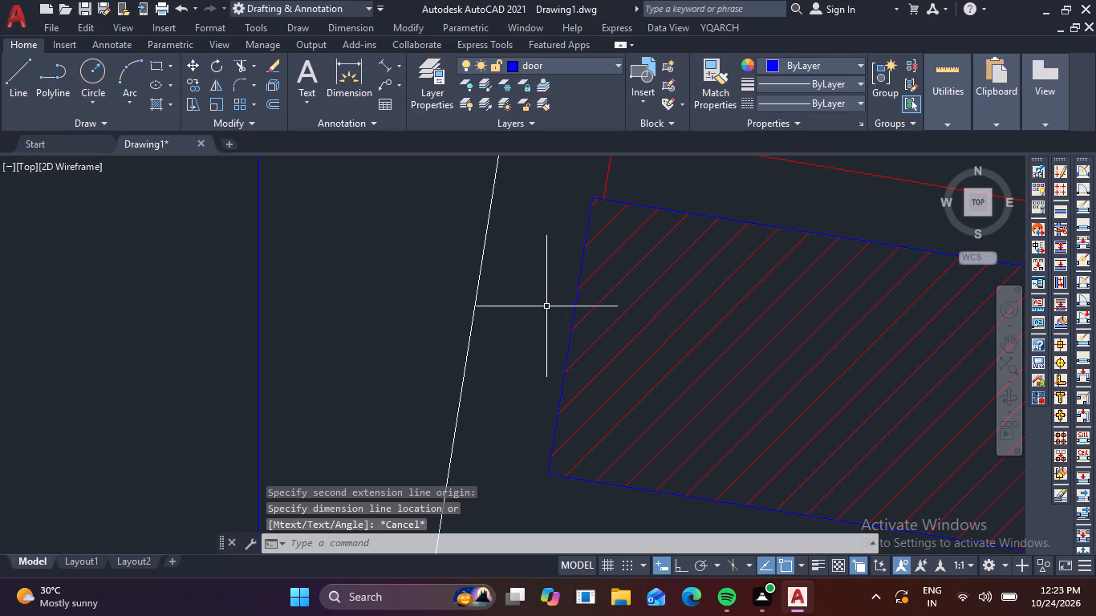
Add an aligned dimension across the gap from the hatched area's lower corner to the outer outline's lower edge.
scroll(546, 306, up, 2)
scroll(546, 306, down, 5)
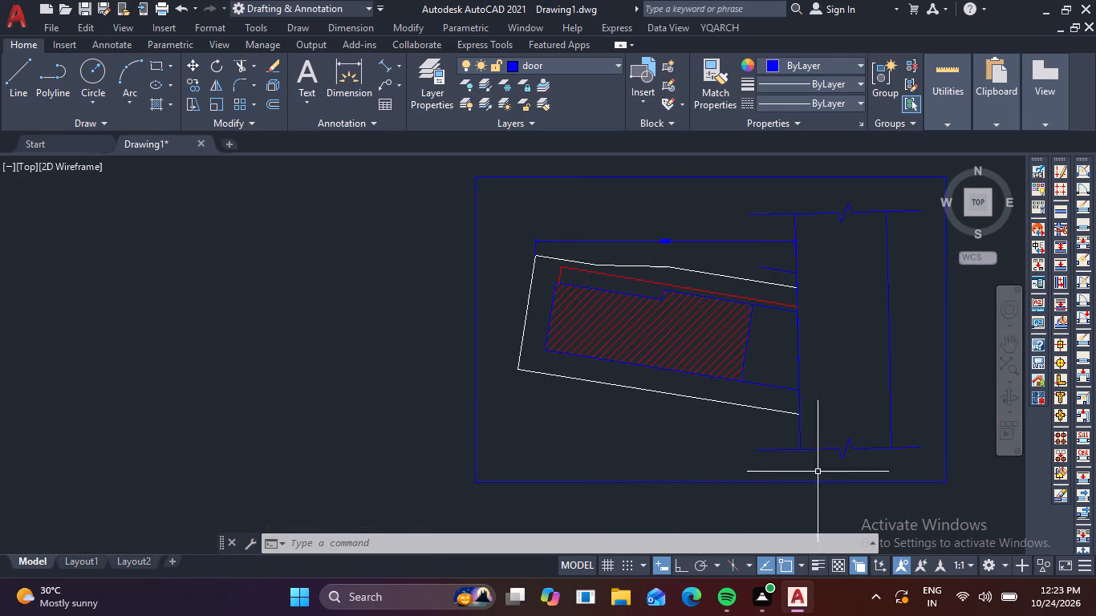
scroll(551, 351, up, 2)
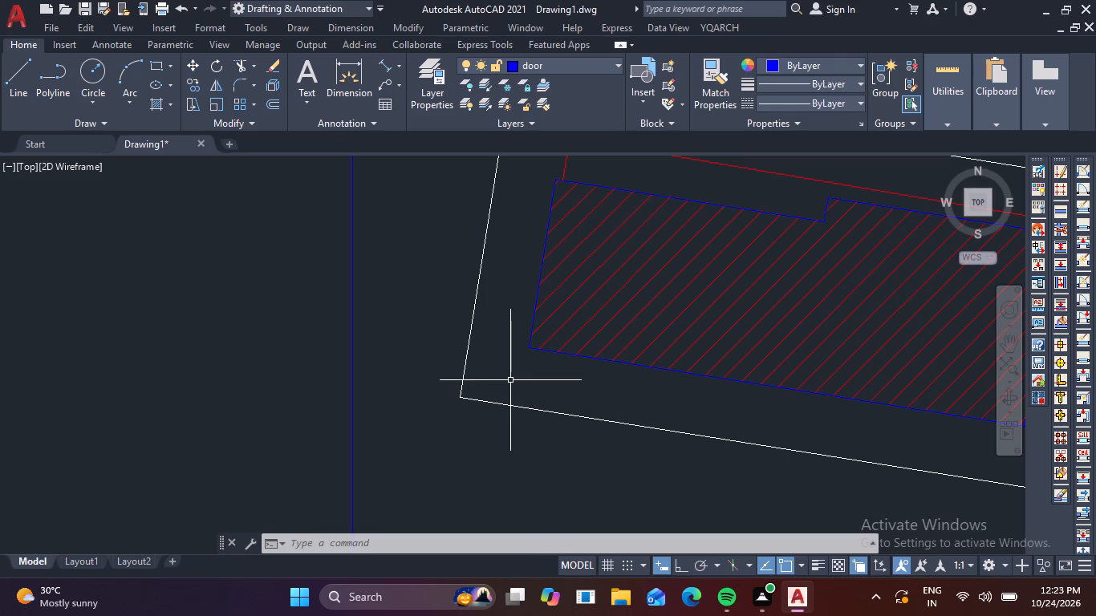
key(space)
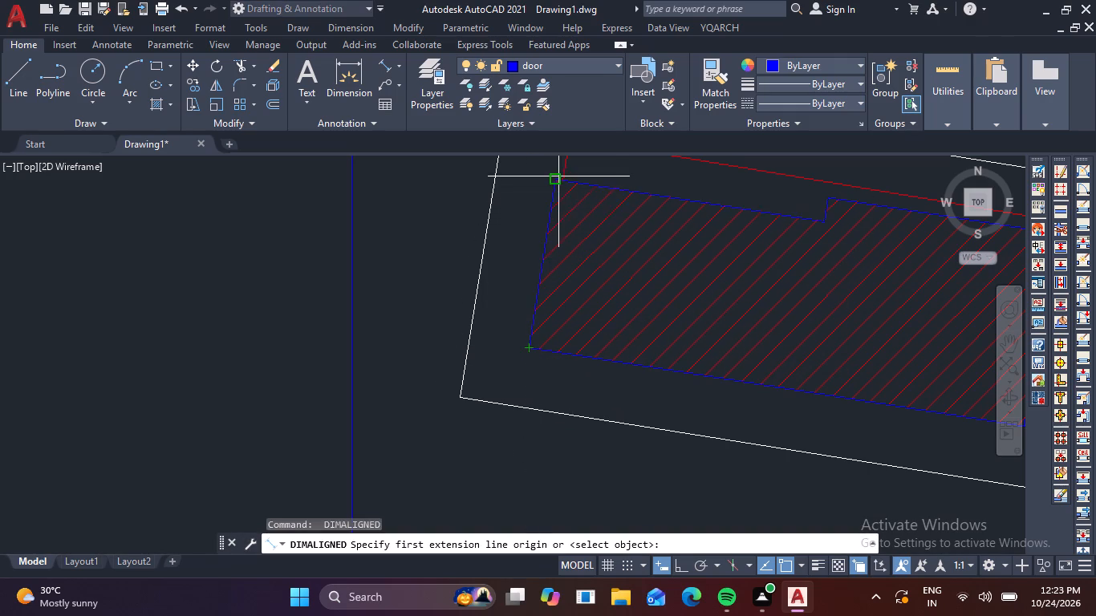
click(527, 351)
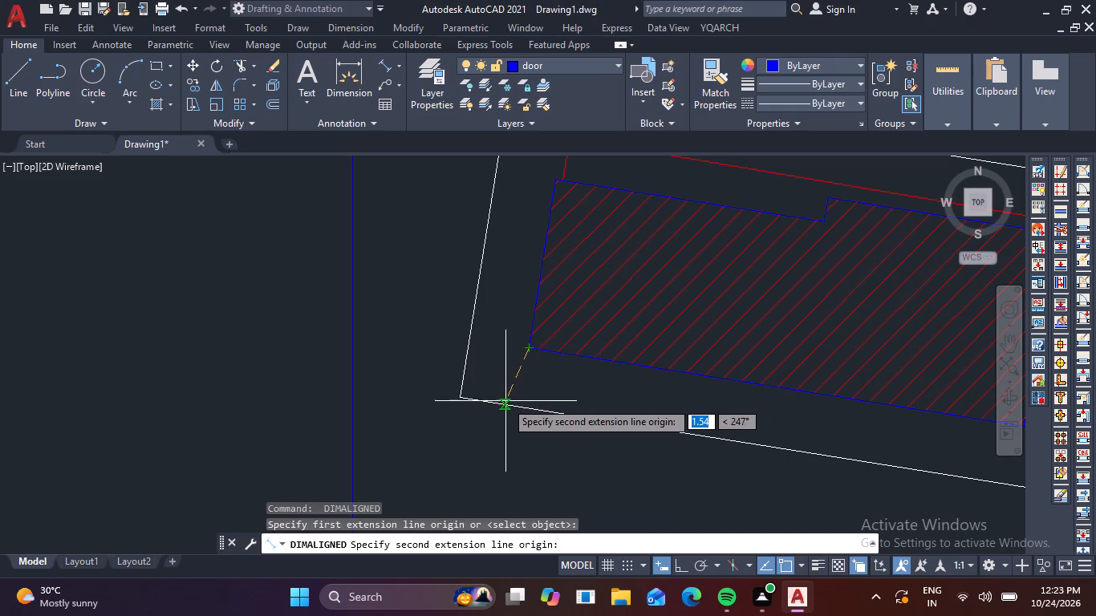
click(517, 404)
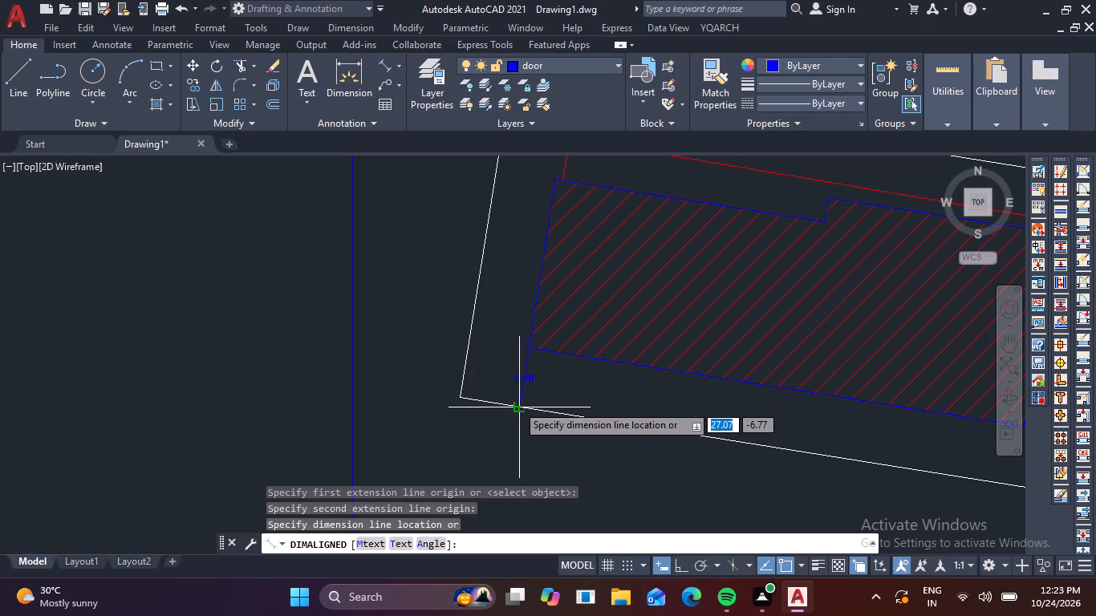
click(517, 404)
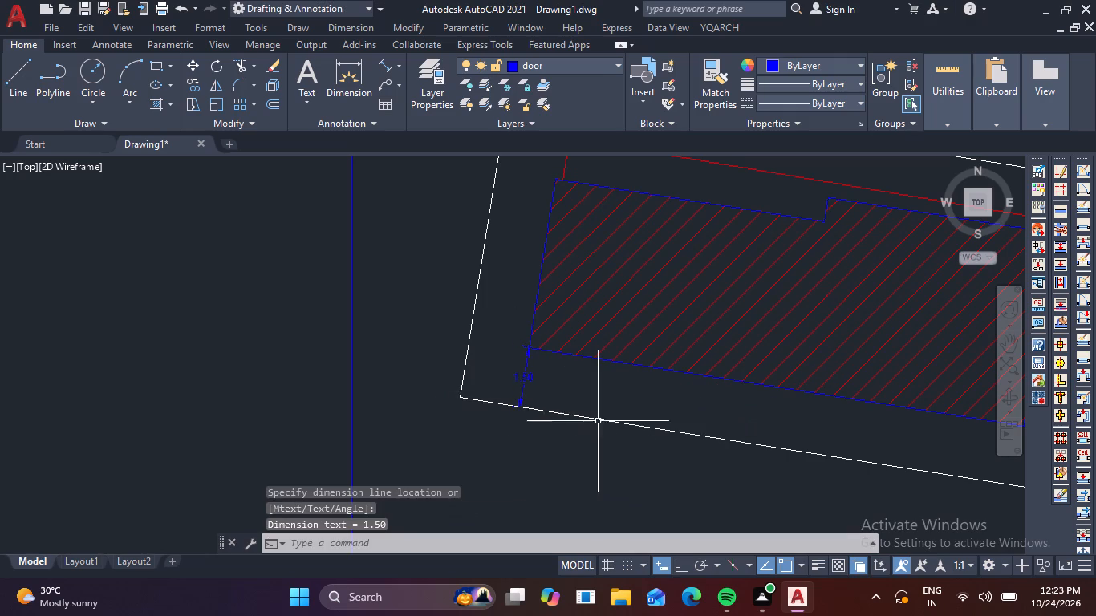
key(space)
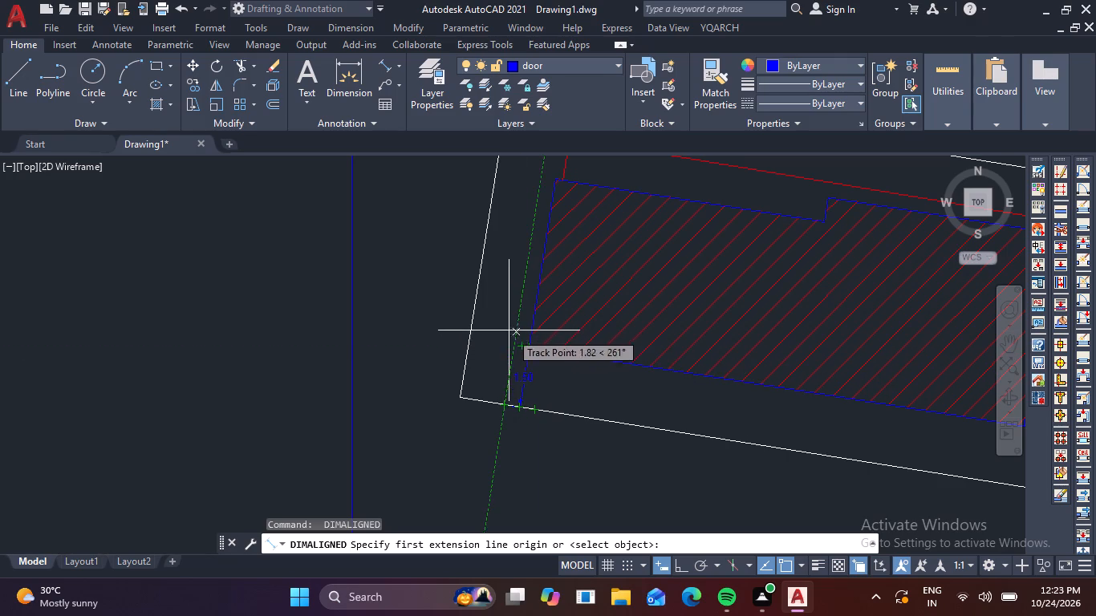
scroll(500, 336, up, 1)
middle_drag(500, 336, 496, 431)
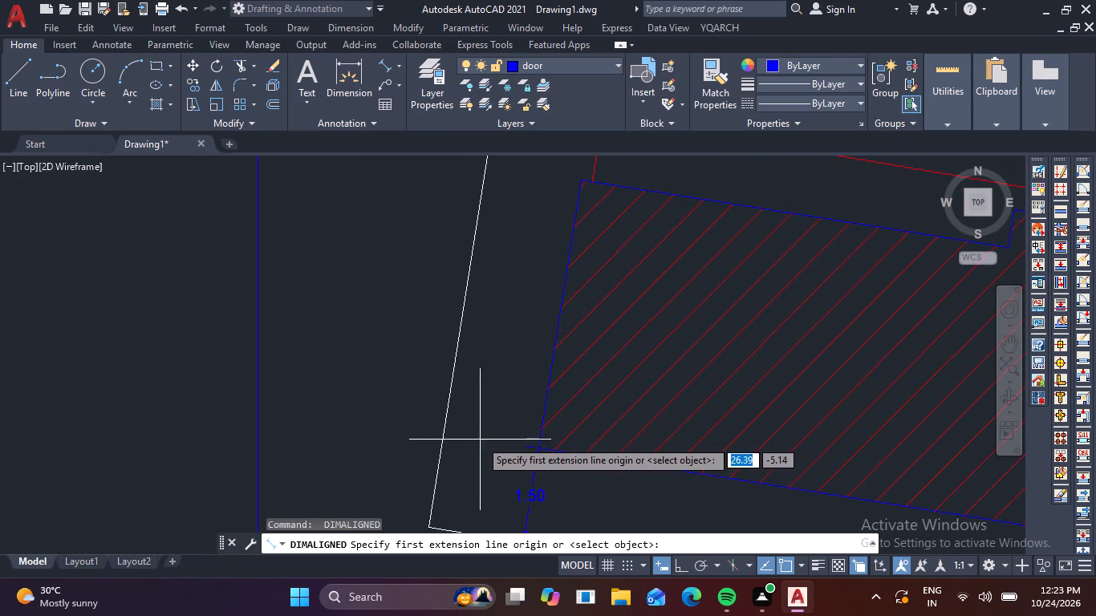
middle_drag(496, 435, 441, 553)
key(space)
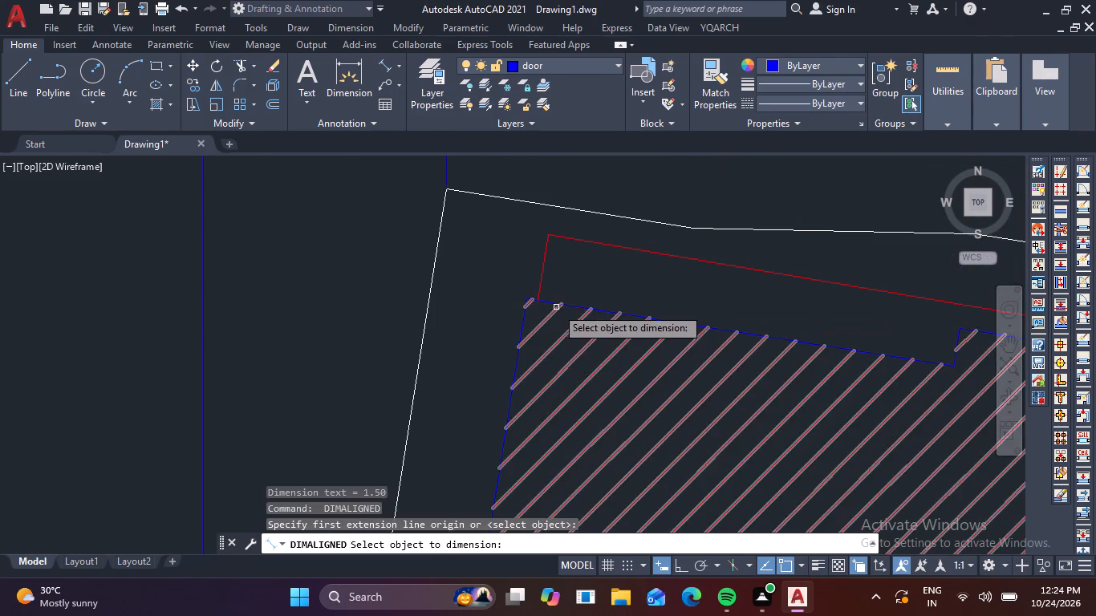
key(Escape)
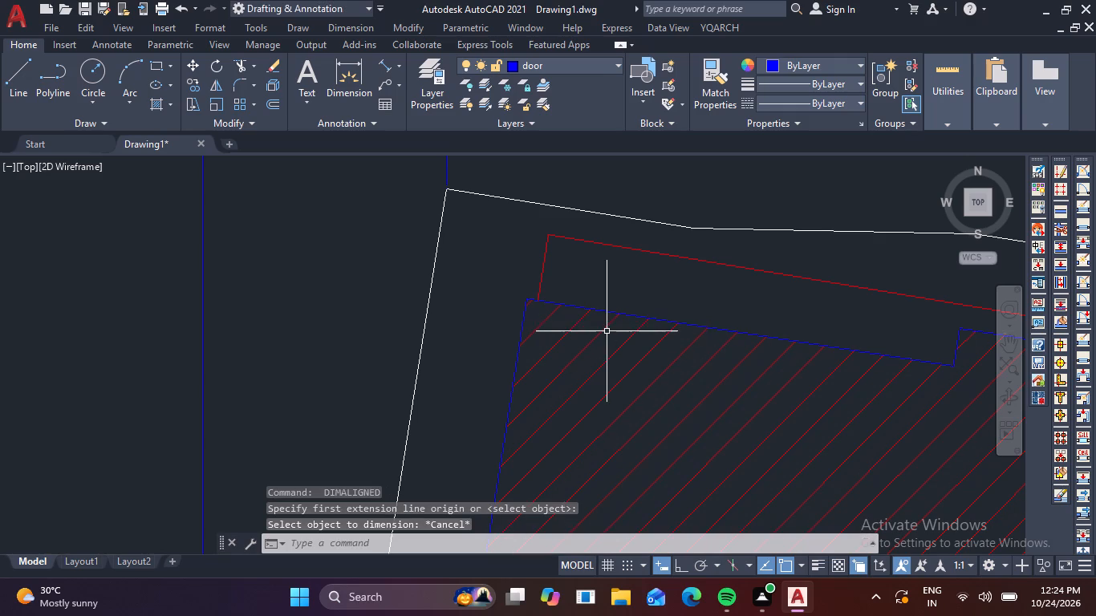
Add an aligned dimension from the outer outline's sloped end line to the hatched area's nearest upper corner.
key(space)
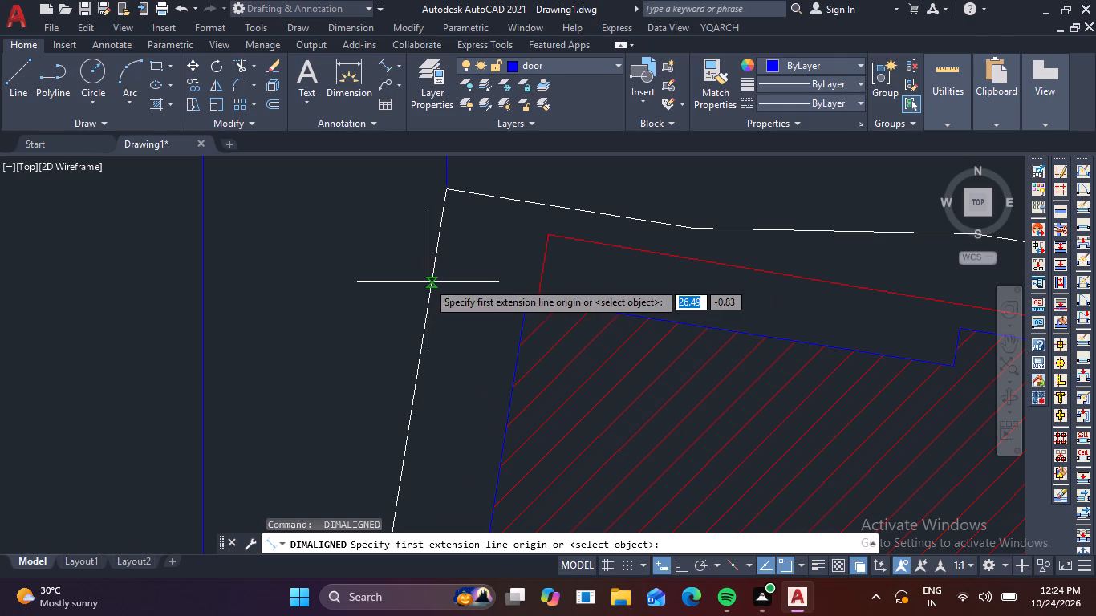
click(428, 282)
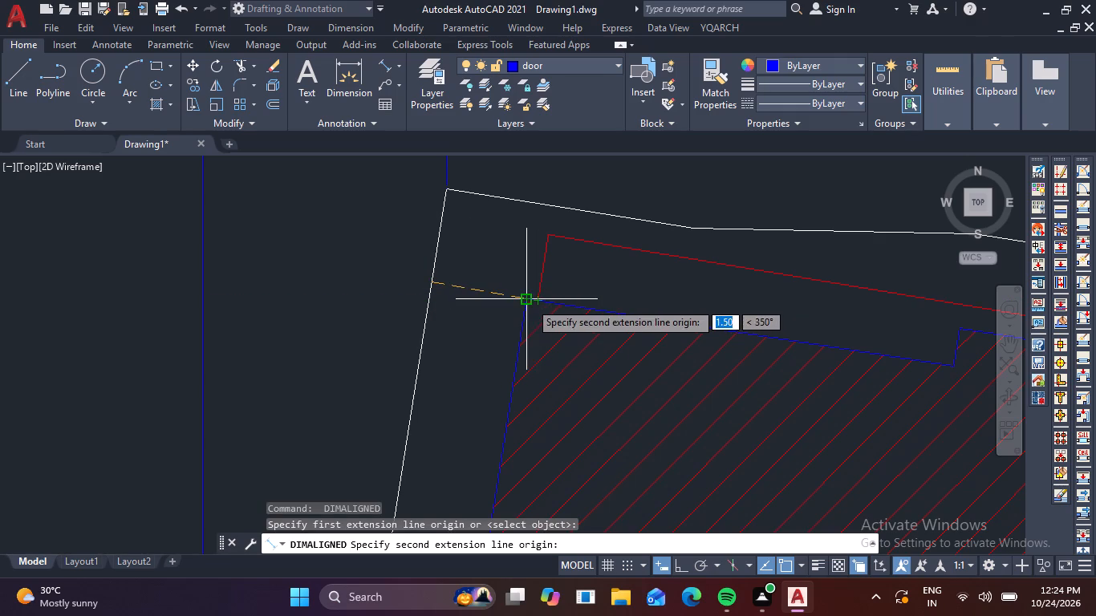
click(530, 302)
click(529, 302)
Add an aligned dimension from the hatch dividing line's lower end to the near vertical road line, placed just below the inner outline.
scroll(534, 310, down, 2)
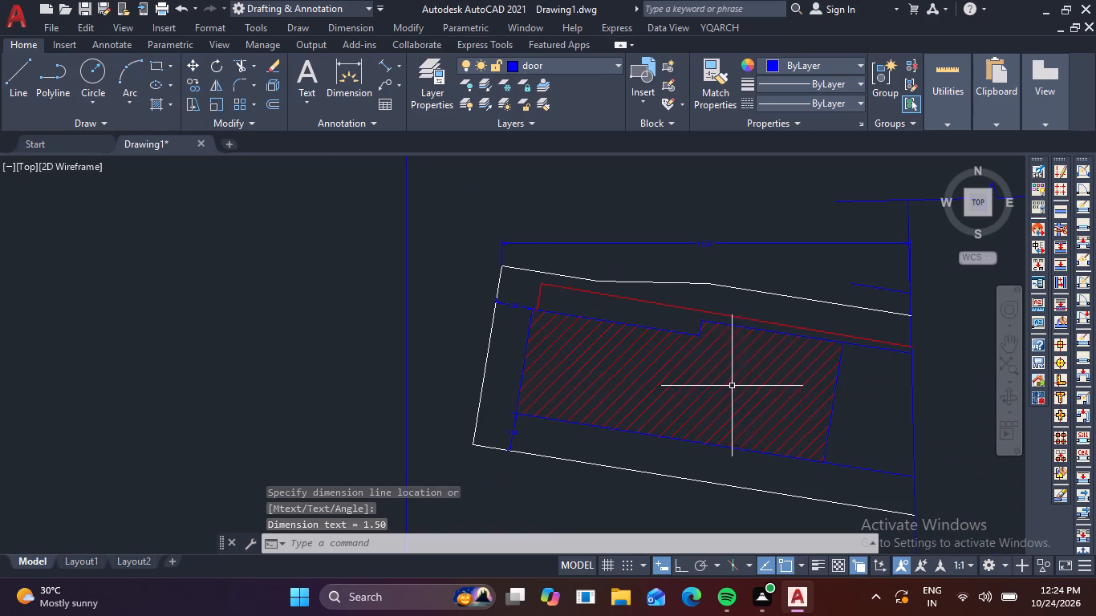
middle_drag(798, 387, 622, 321)
scroll(680, 371, up, 2)
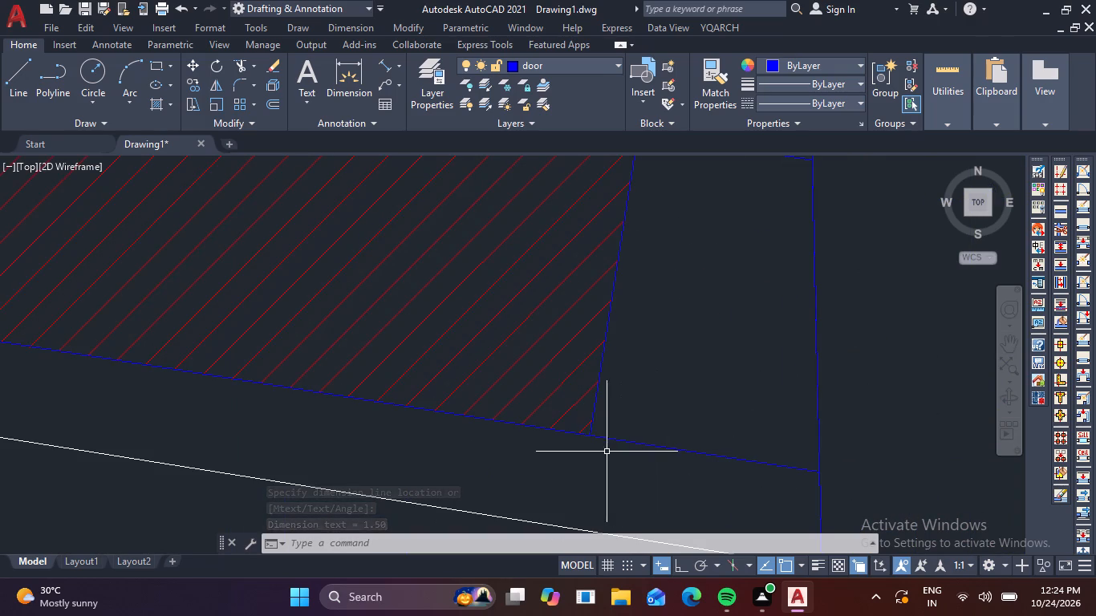
key(space)
click(593, 436)
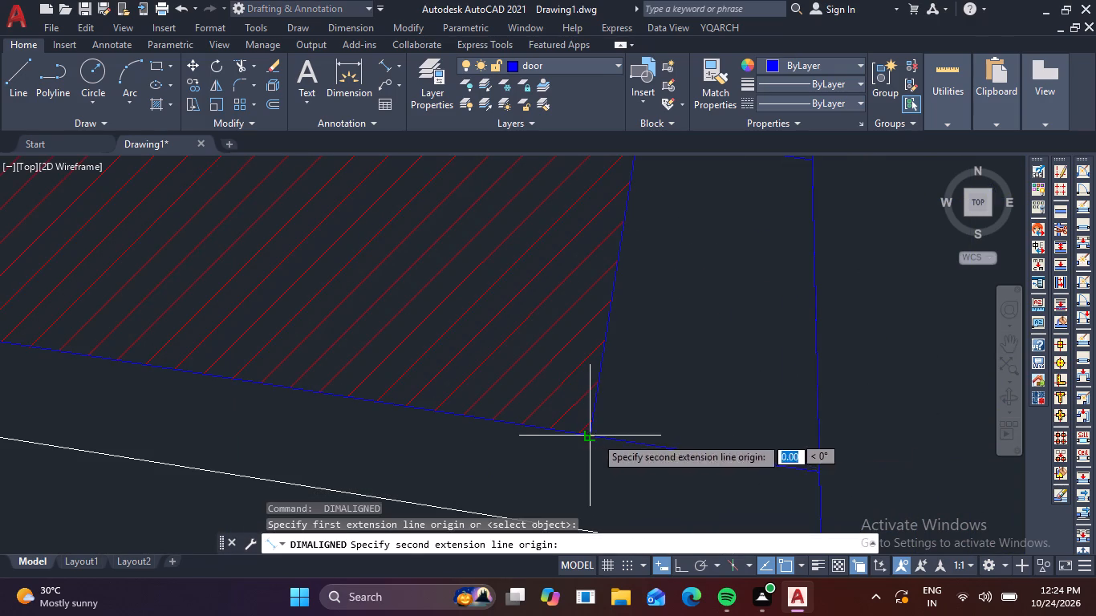
click(818, 475)
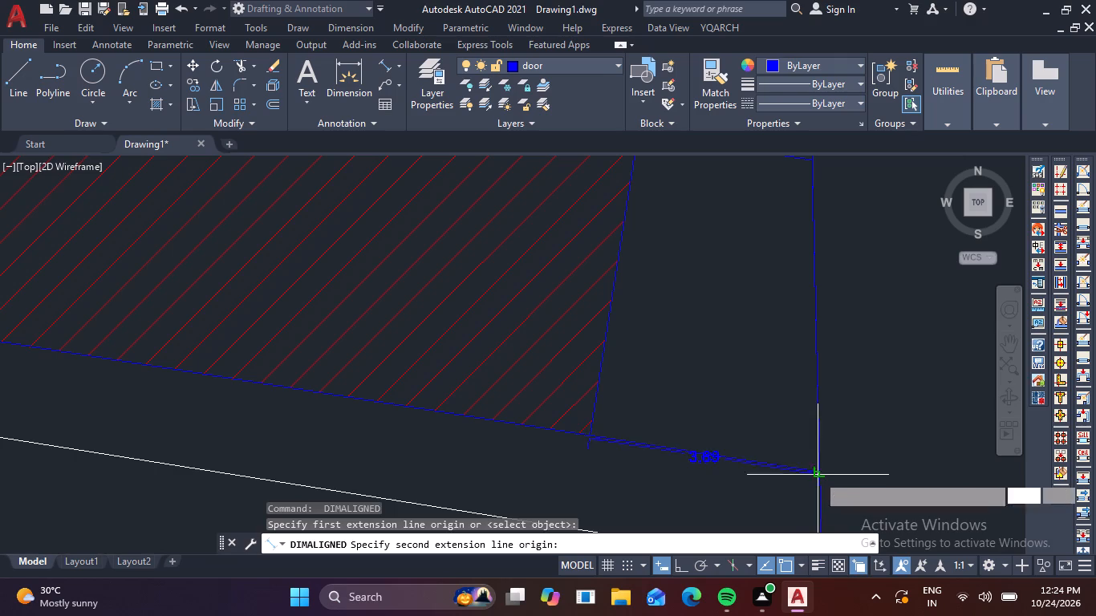
click(807, 488)
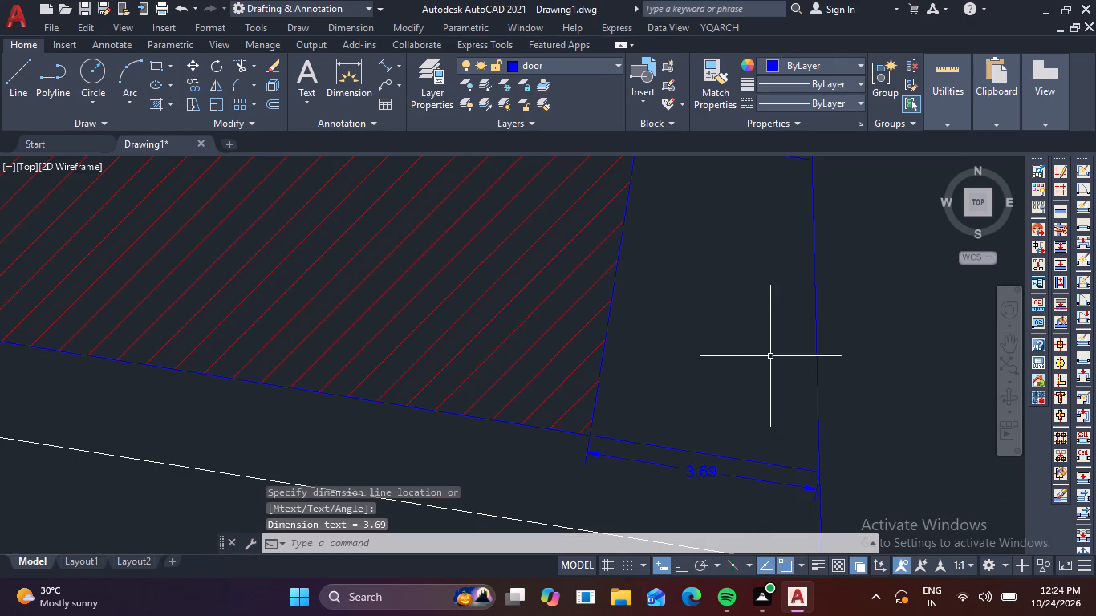
Add an aligned dimension from the hatch dividing line's upper end to the near vertical road line, placed just below the inner outline's top edge.
scroll(785, 333, down, 1)
middle_drag(771, 333, 660, 413)
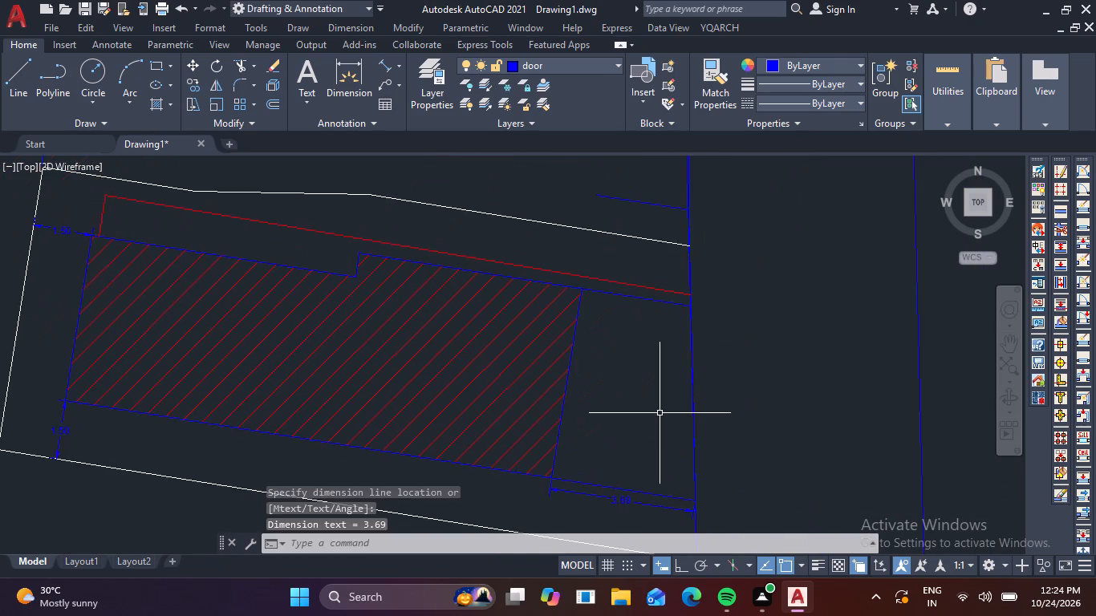
middle_drag(655, 393, 651, 347)
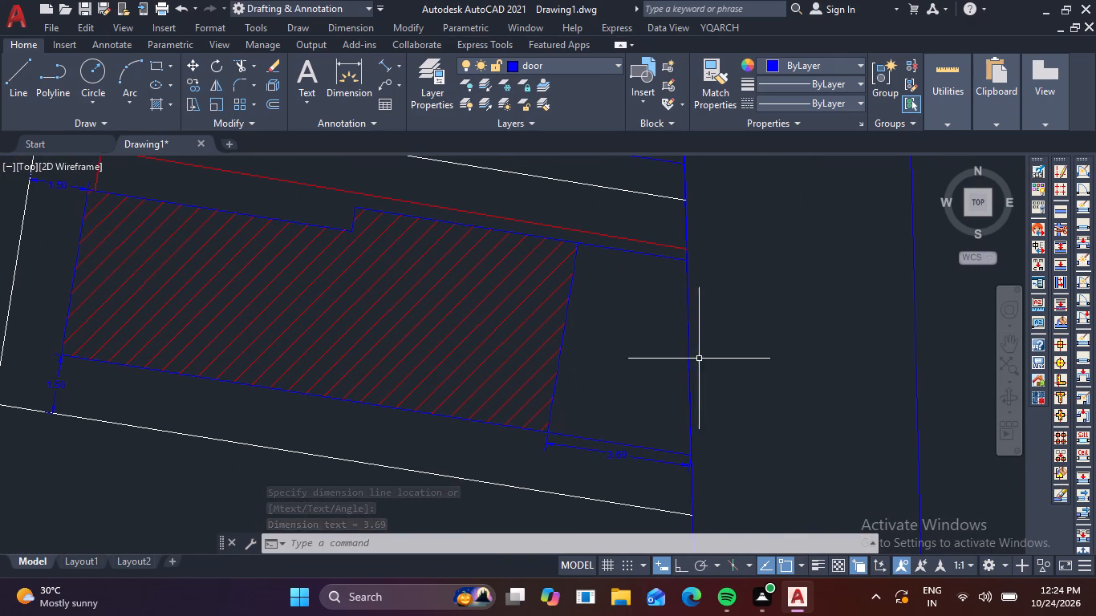
scroll(710, 367, down, 2)
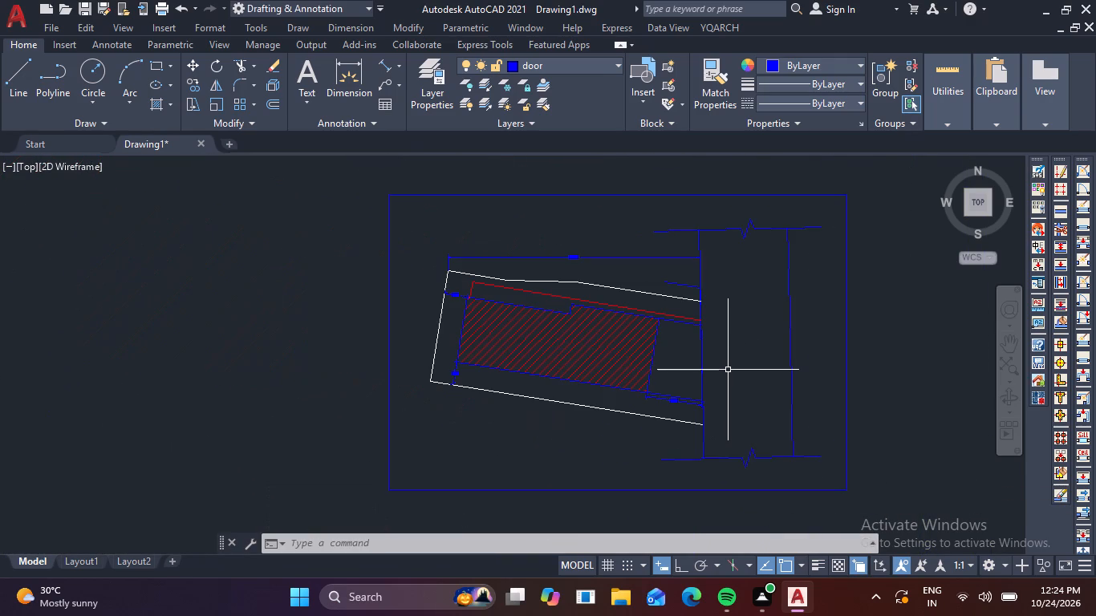
middle_drag(724, 359, 660, 460)
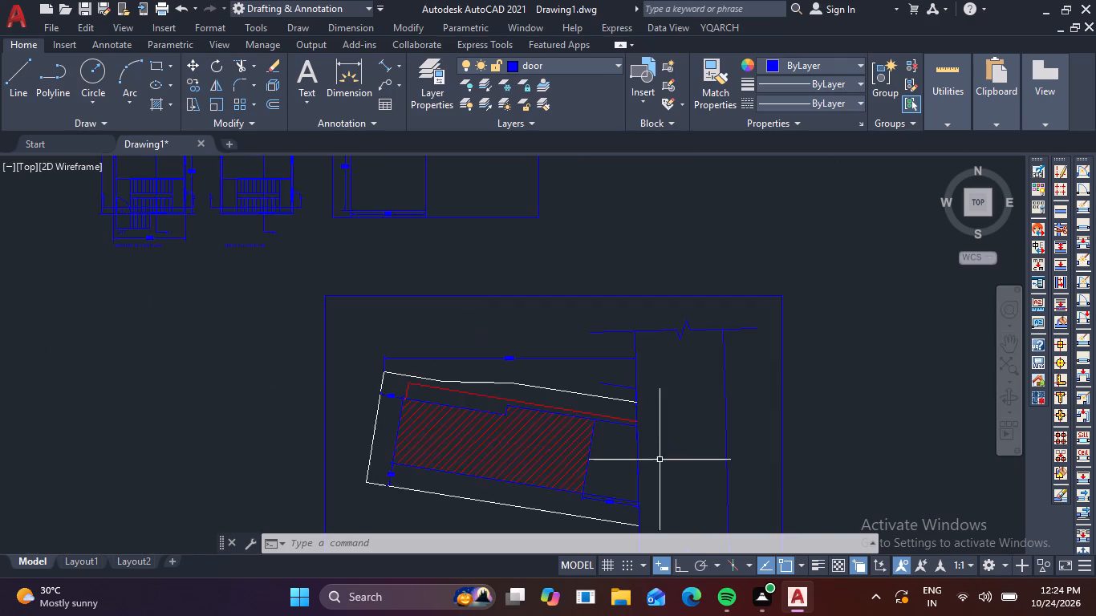
scroll(623, 416, up, 2)
key(space)
click(549, 432)
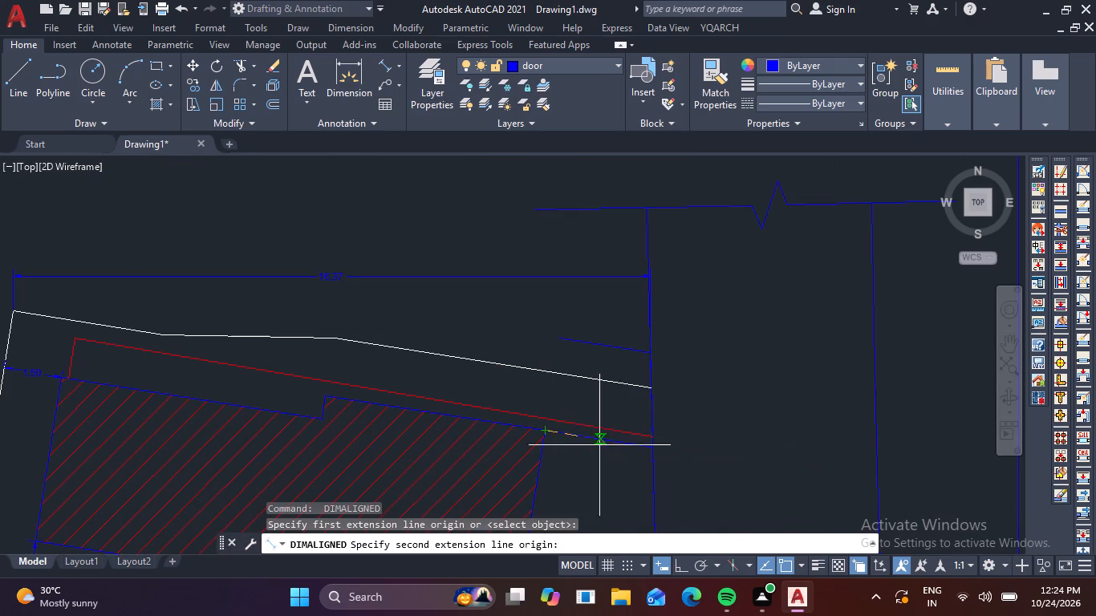
click(657, 452)
click(642, 468)
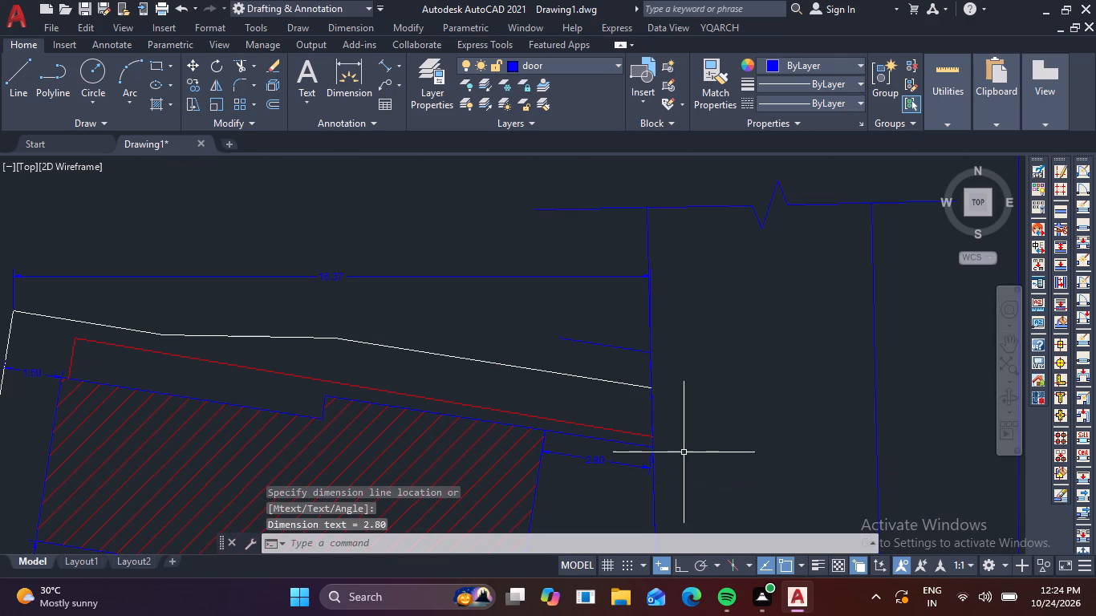
Copy the FIRST FLOOR PLAN title into the enlarged boundary, below the outer outline's lower edge.
scroll(754, 432, down, 2)
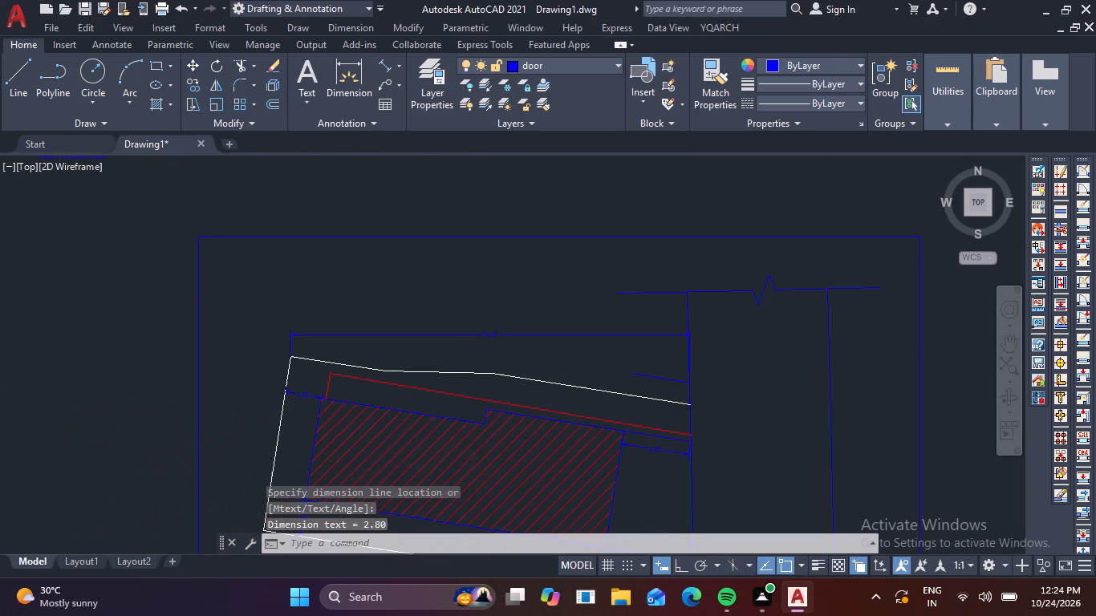
scroll(754, 432, down, 1)
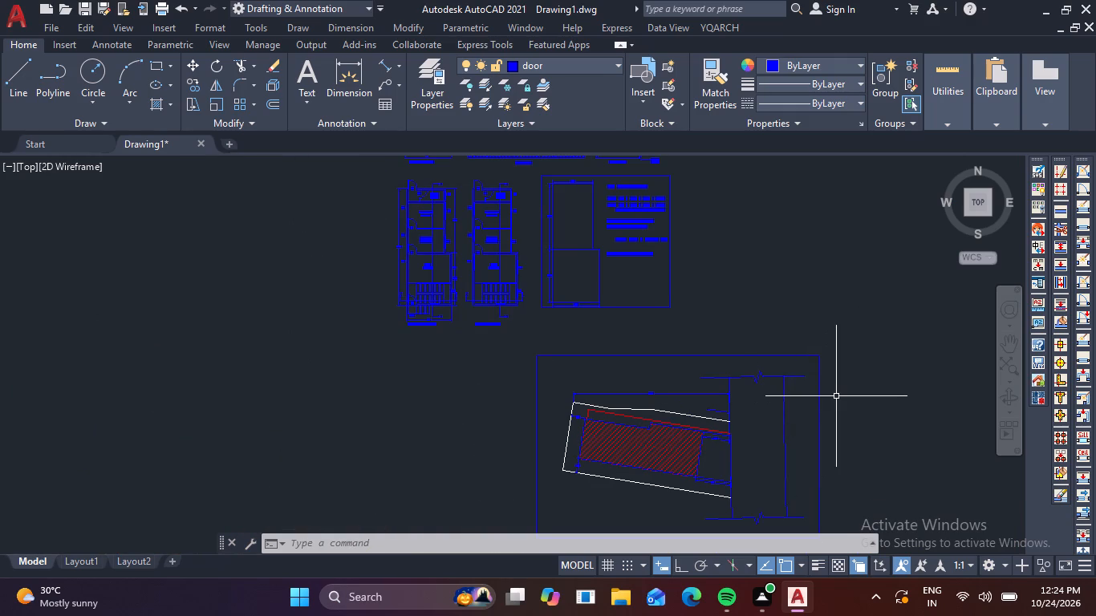
scroll(847, 395, down, 2)
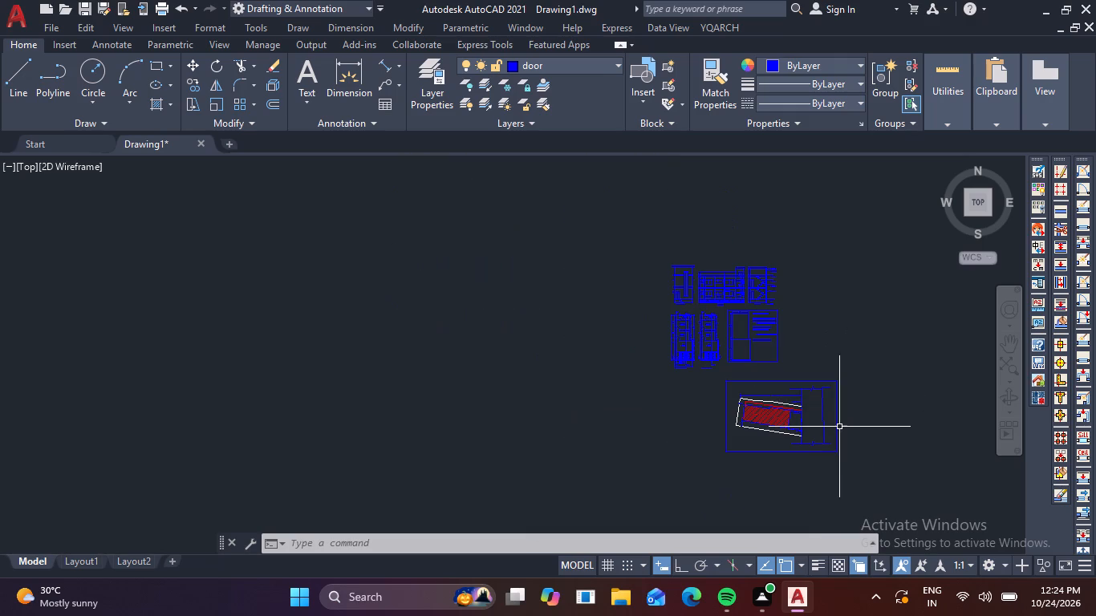
scroll(684, 342, up, 3)
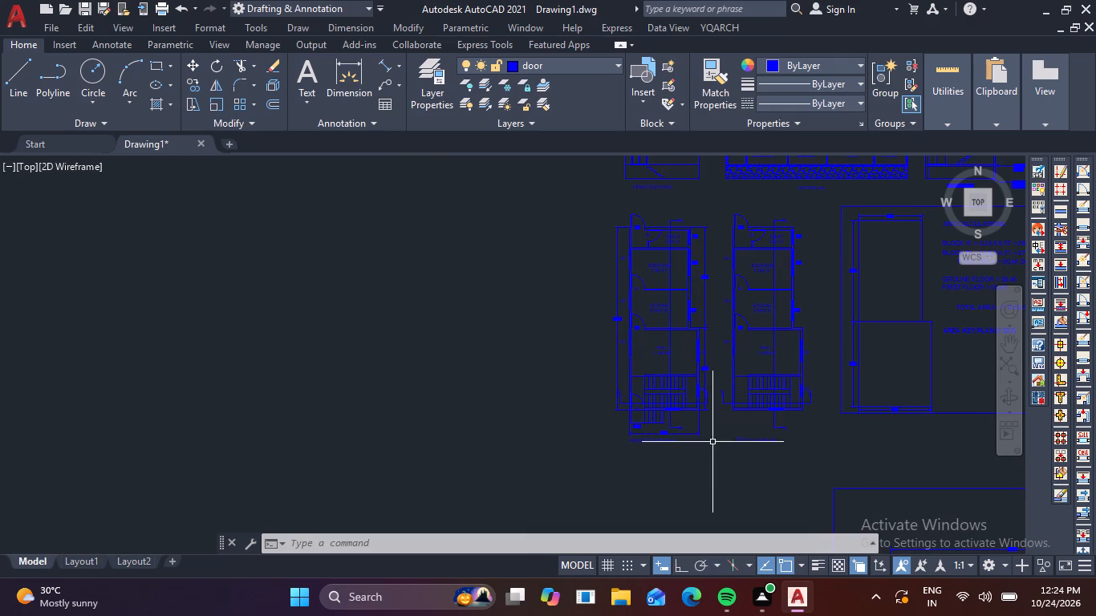
click(760, 437)
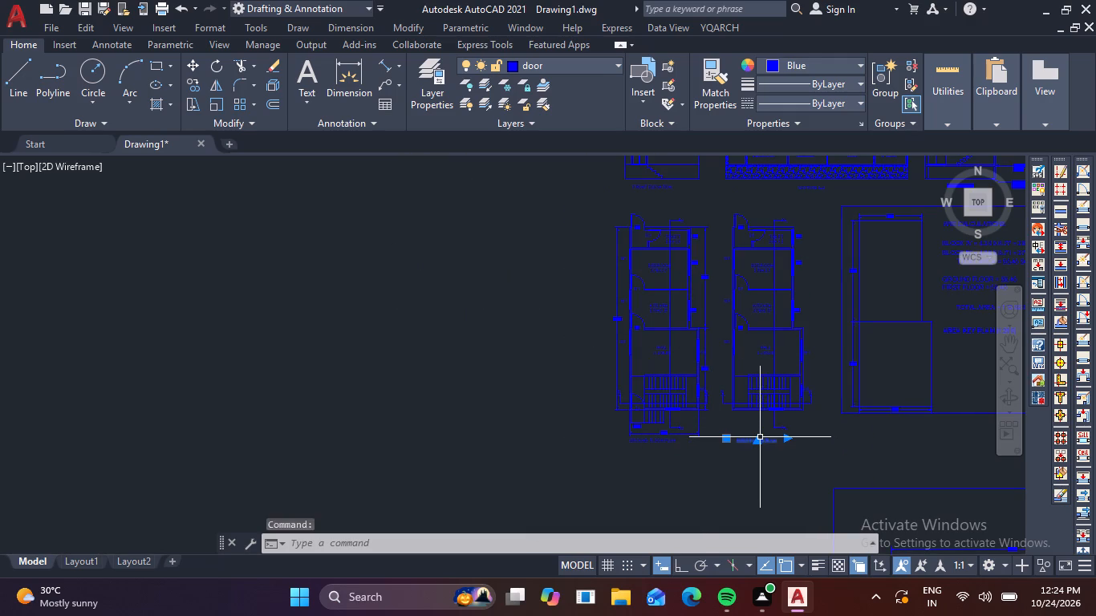
text(CO)
key(space)
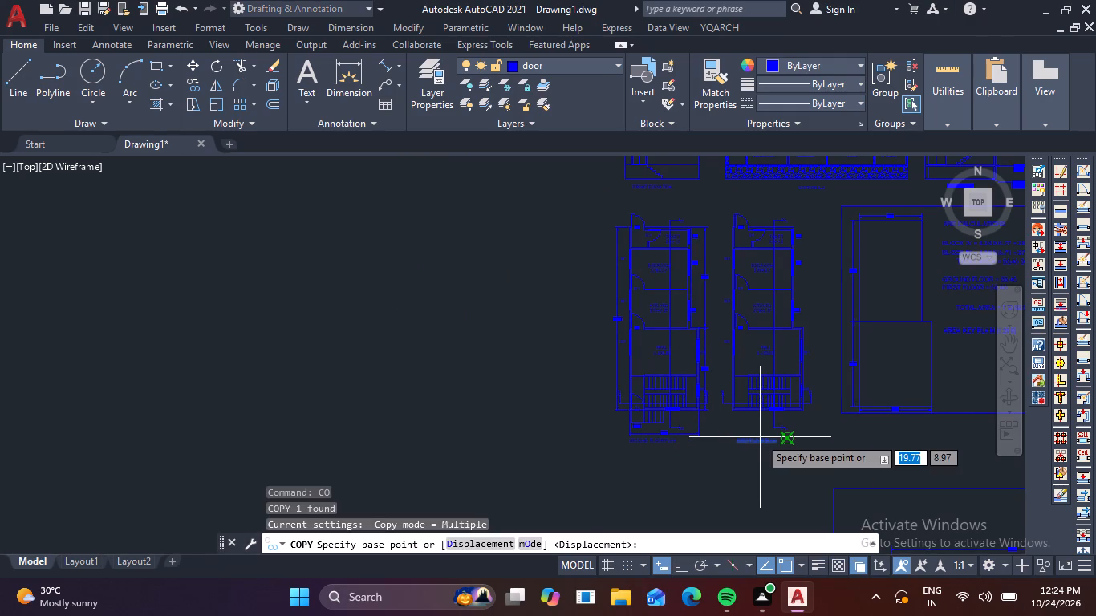
click(760, 437)
middle_drag(844, 486, 668, 319)
middle_drag(798, 430, 703, 256)
scroll(759, 406, up, 2)
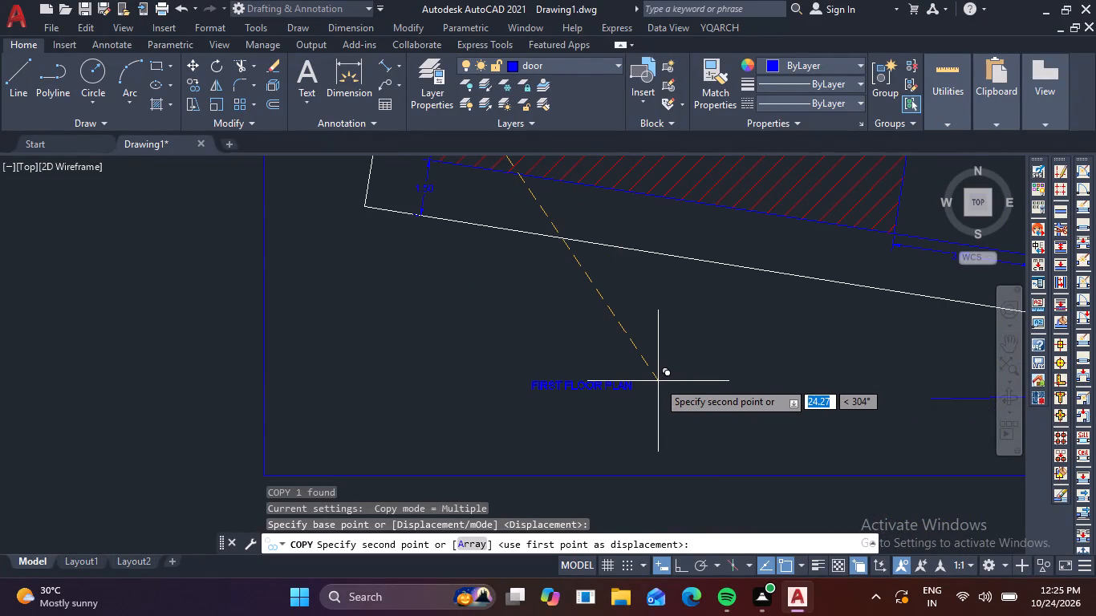
click(570, 423)
key(Escape)
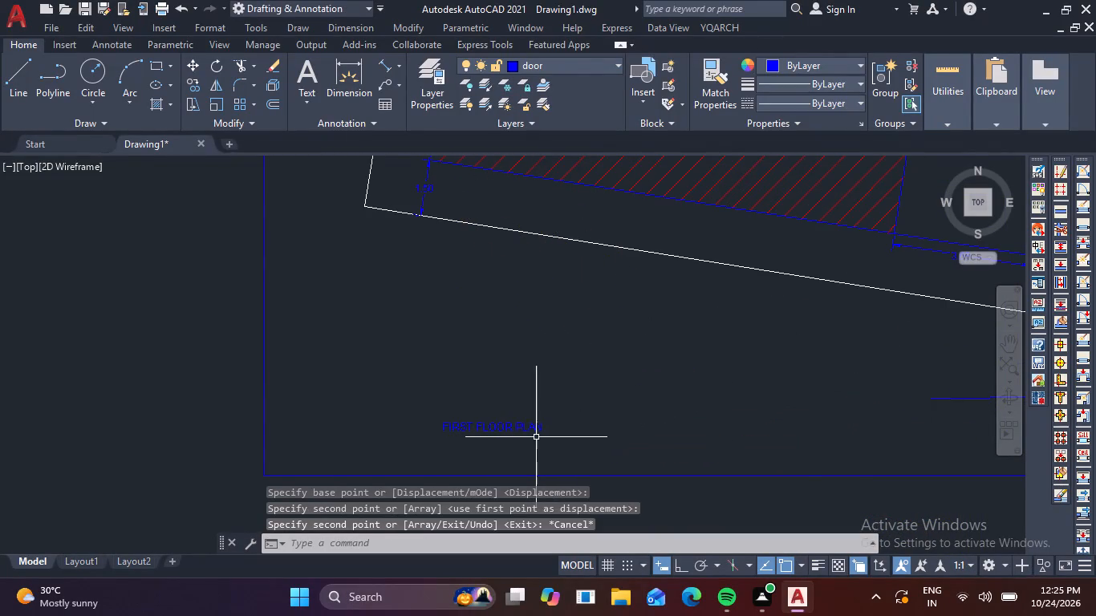
Replace the copied FIRST FLOOR PLAN title's text inside the enlarged boundary with SITE PLAN (1:200).
double_click(535, 431)
scroll(535, 431, up, 3)
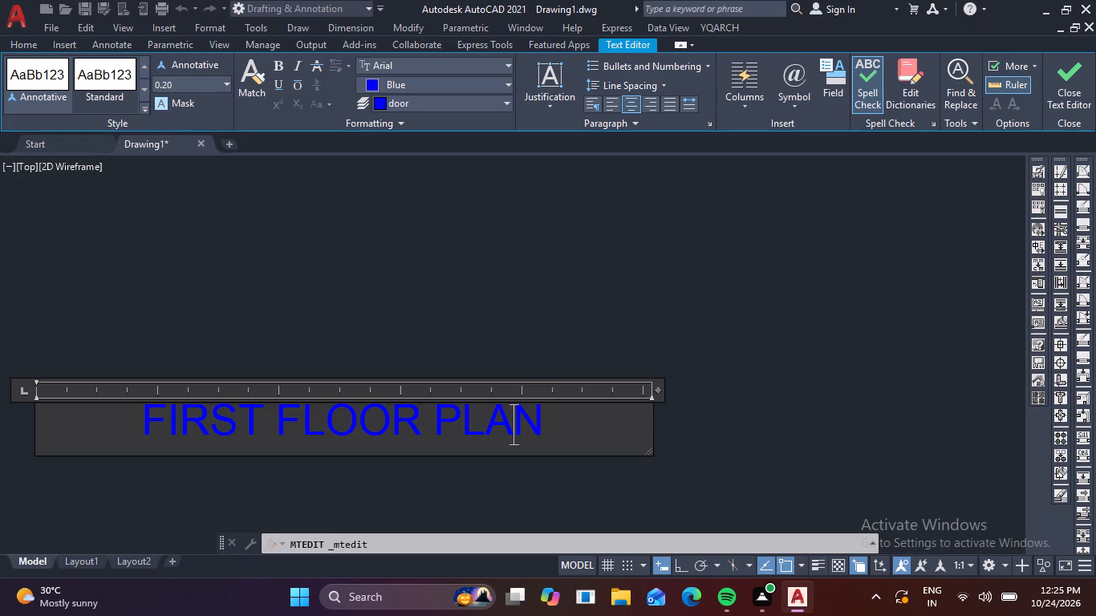
click(570, 424)
key(BackSpace)
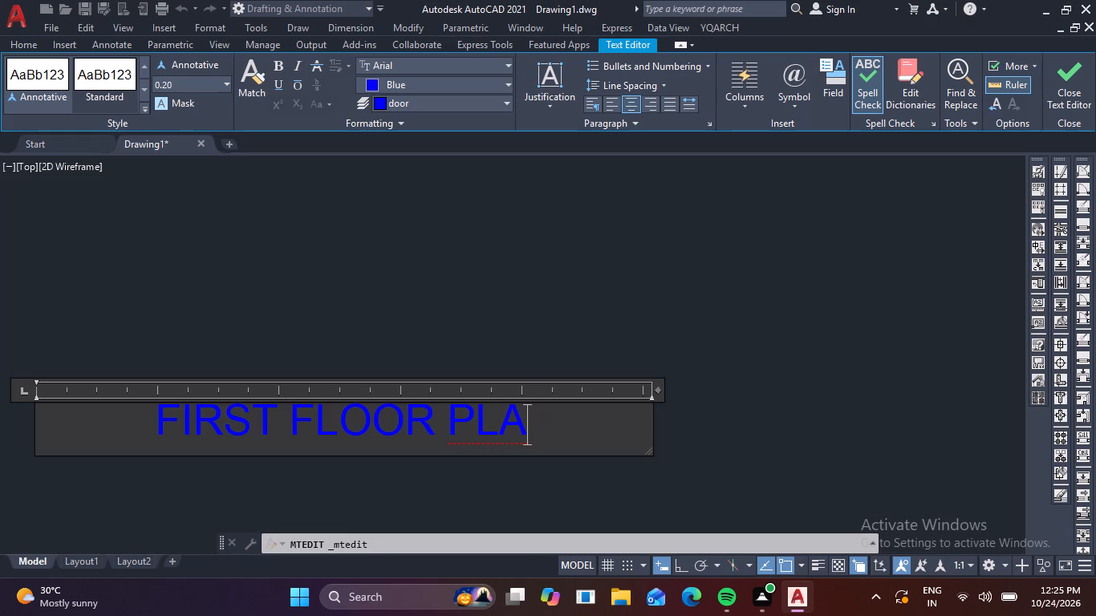
key(BackSpace)
key(BackSpace)
key(BackSpace)
key(BackSpace)
key(BackSpace)
key(BackSpace)
key(BackSpace)
key(BackSpace)
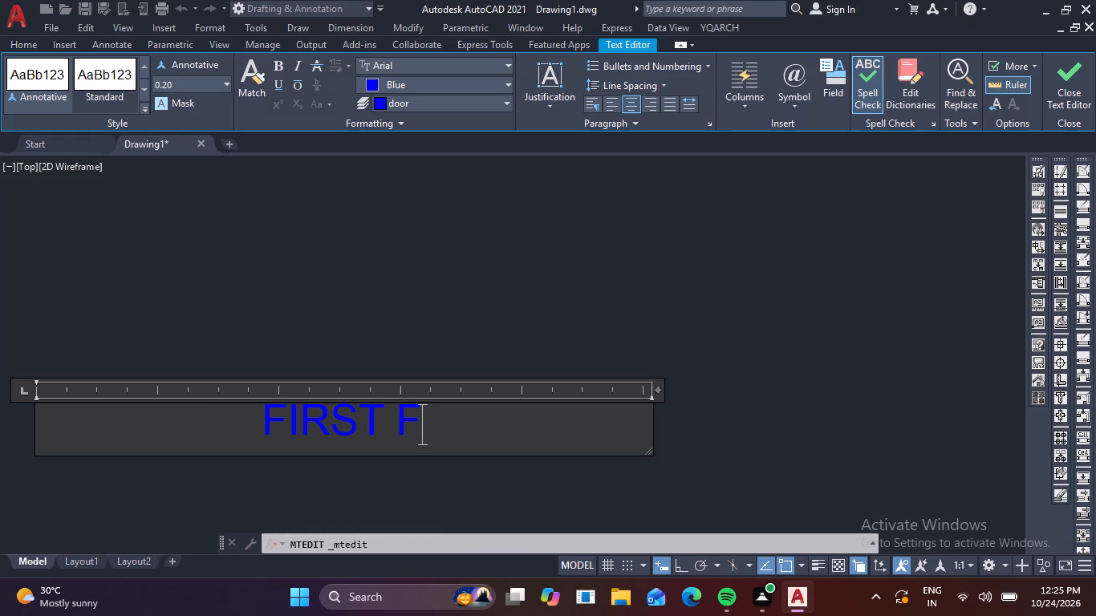
key(BackSpace)
key(BackSpace)
key(BackSpace)
key(BackSpace)
key(BackSpace)
key(BackSpace)
key(BackSpace)
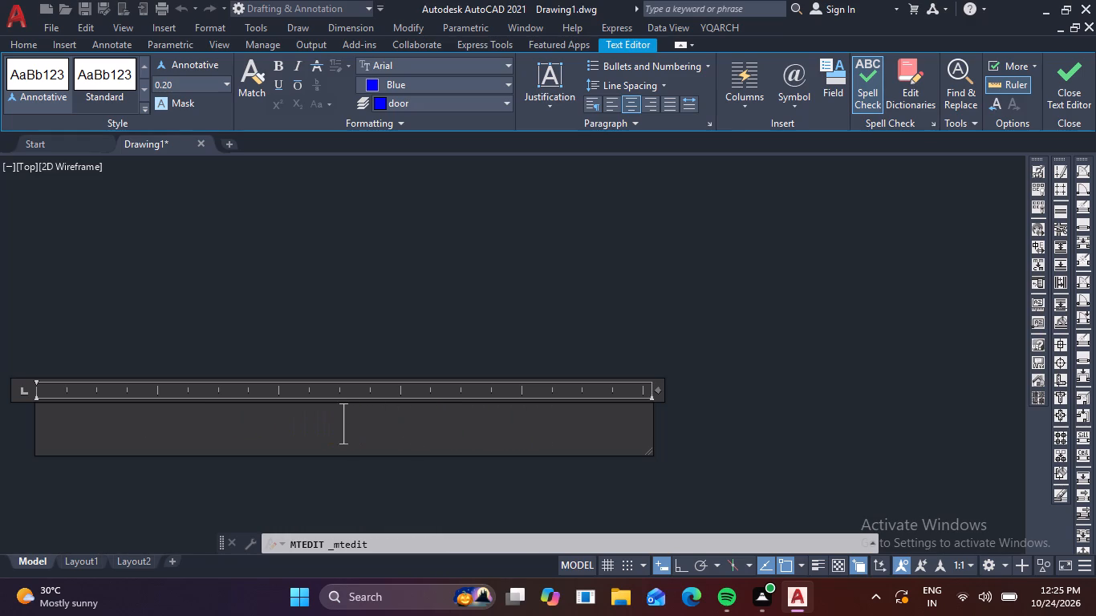
text(SITE)
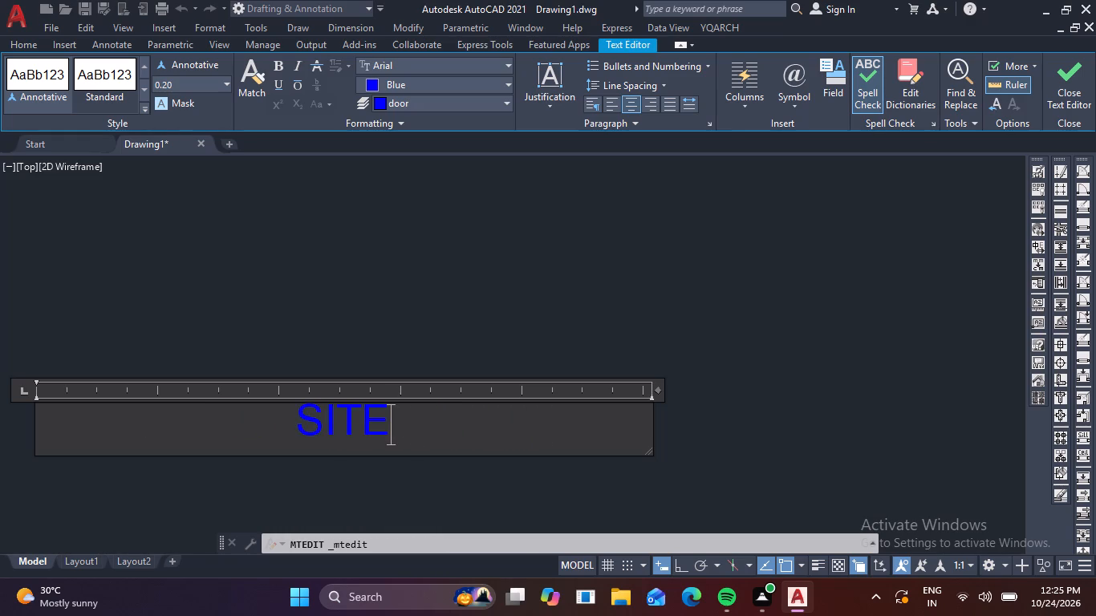
key(space)
text(PLAN)
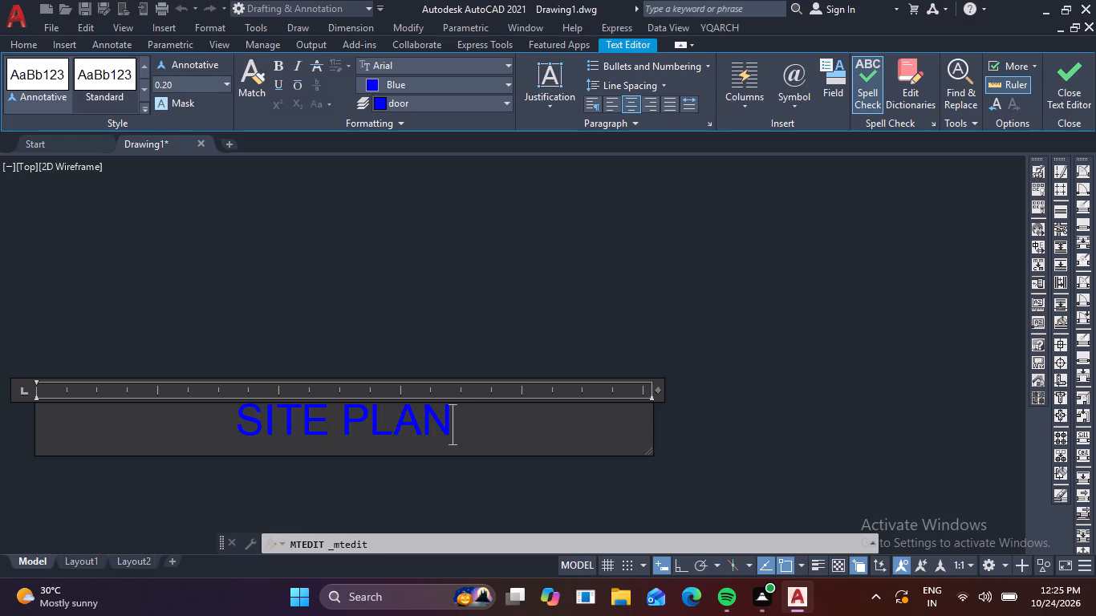
key(space)
key(shift+parenleft)
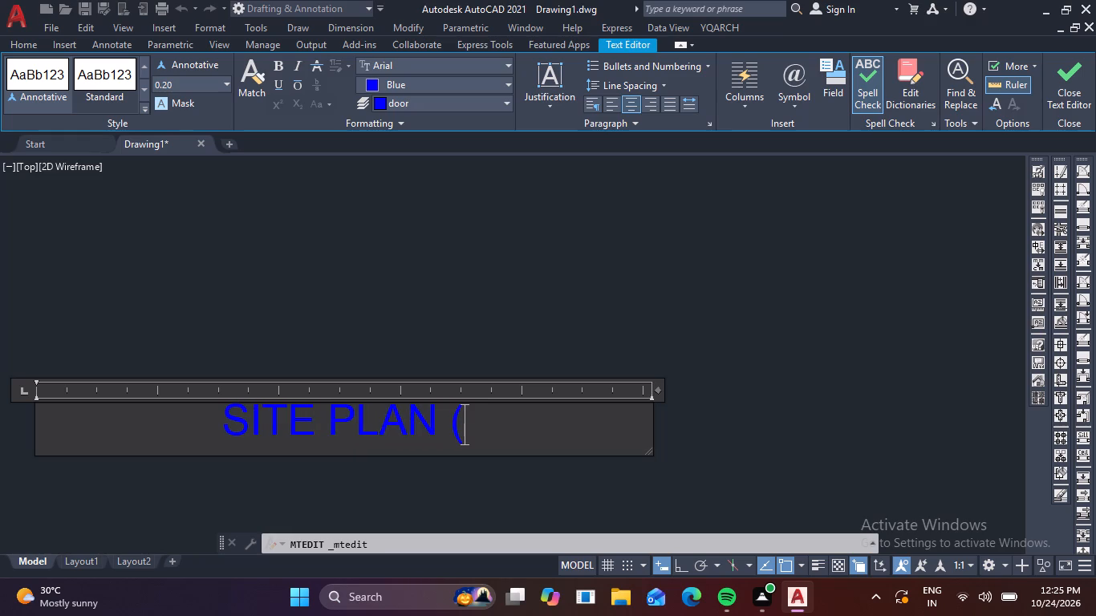
key(1)
key(shift+colon)
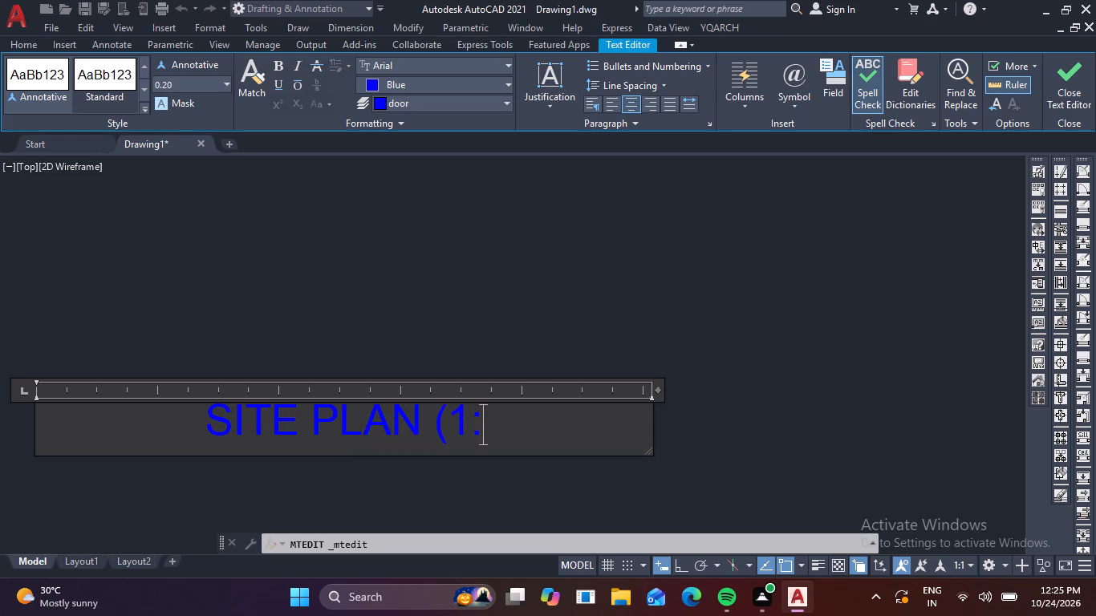
text(200)
key(shift+parenright)
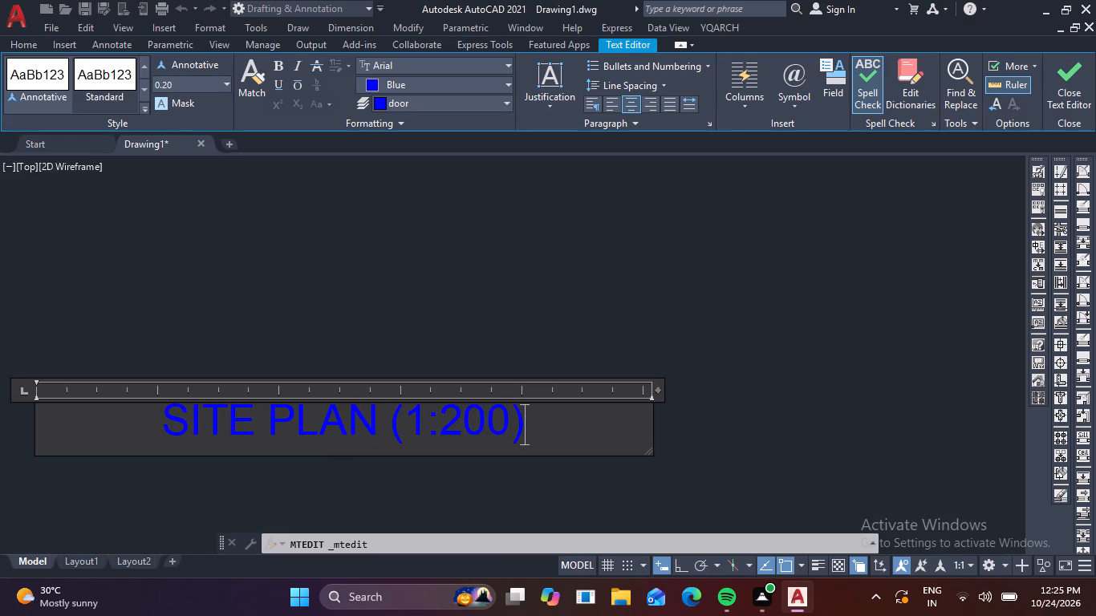
Set the text height of the whole SITE PLAN (1:200) title to 0.30 and finish editing the text.
drag(539, 420, 173, 424)
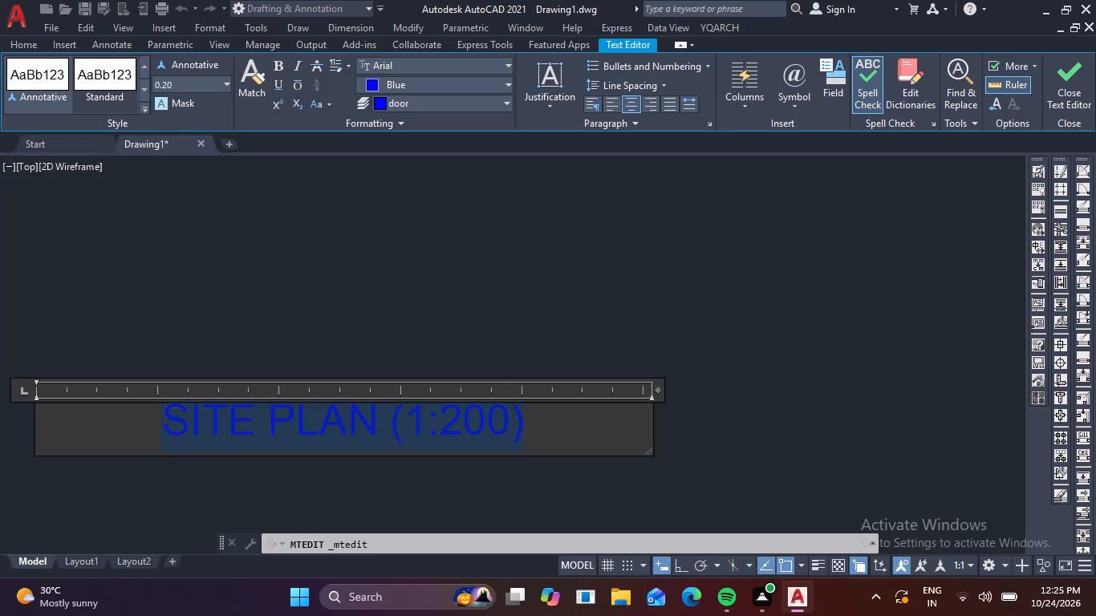
drag(173, 424, 166, 423)
click(184, 86)
text(.30)
key(Return)
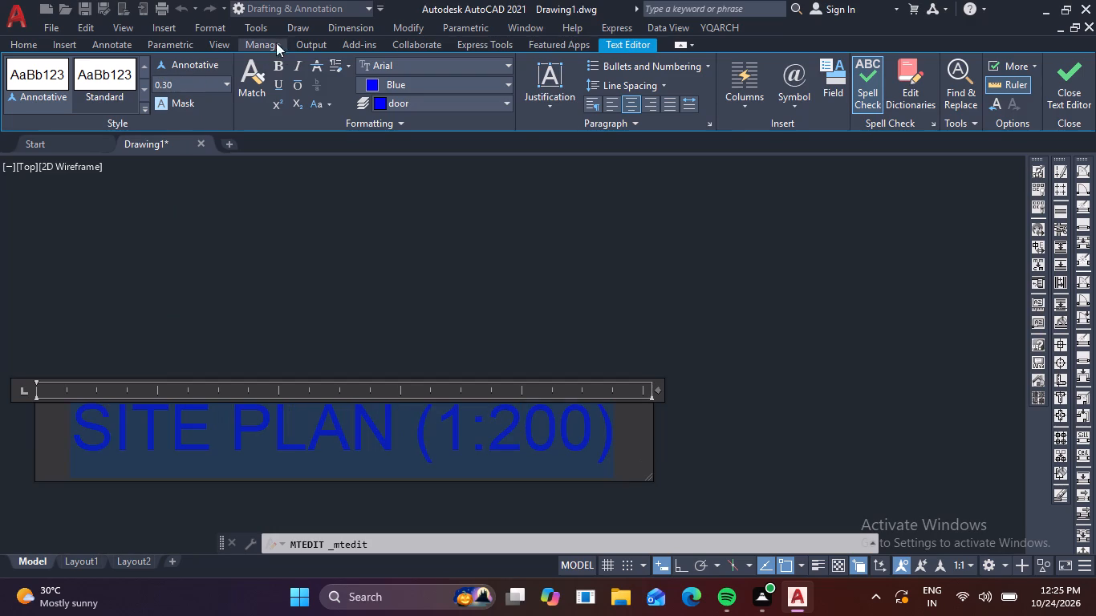
drag(328, 140, 327, 177)
drag(330, 199, 335, 210)
scroll(337, 225, down, 2)
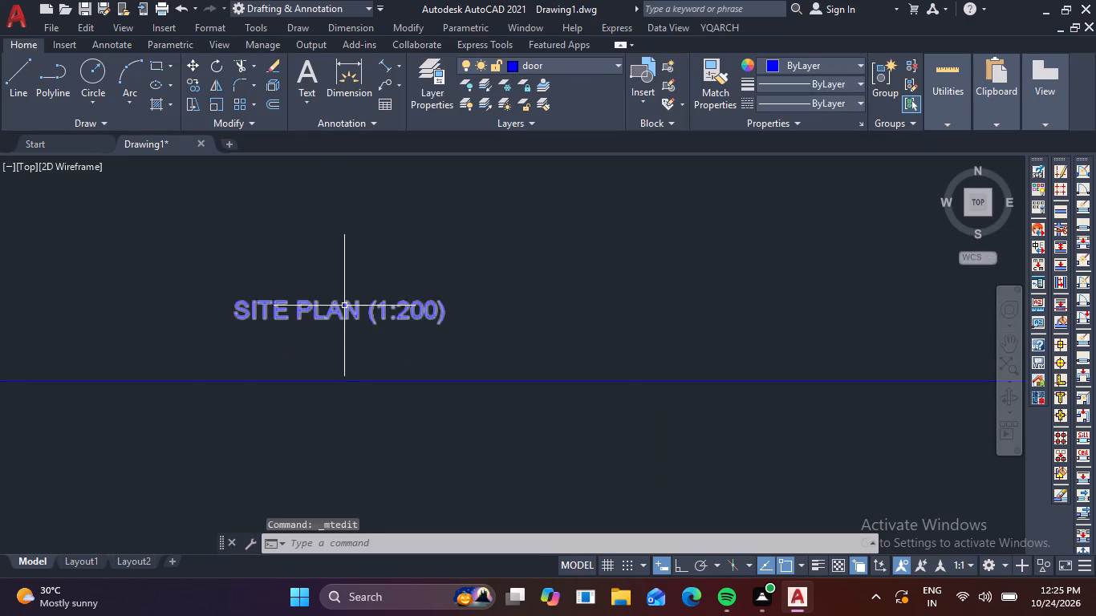
Copy the SITE PLAN (1:200) title to the open space just below the outer outline's lower edge.
click(344, 306)
text(CP)
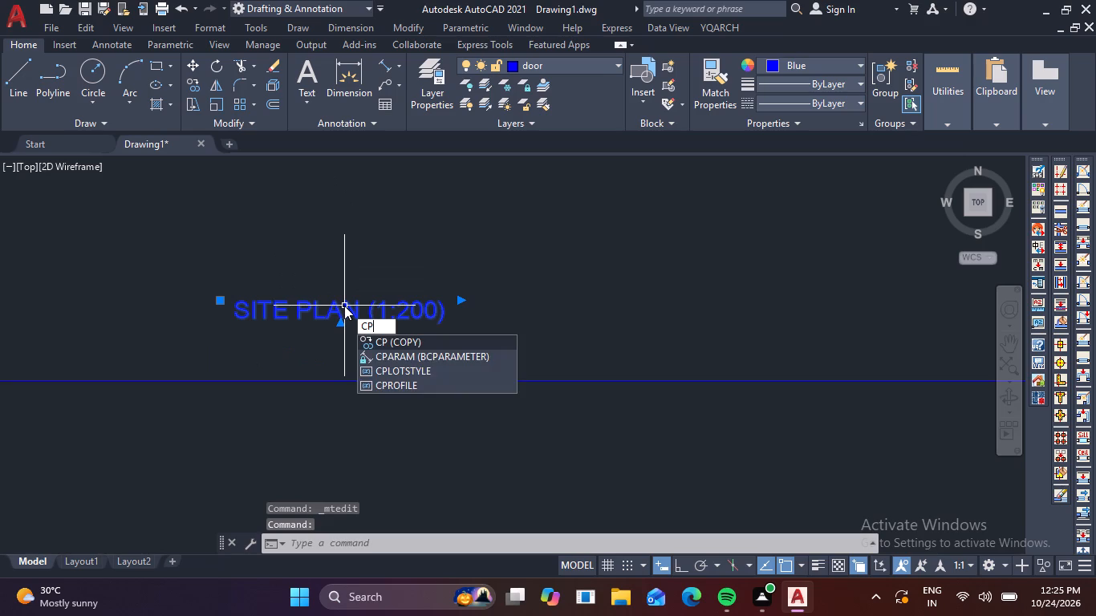
key(BackSpace)
key(o)
key(space)
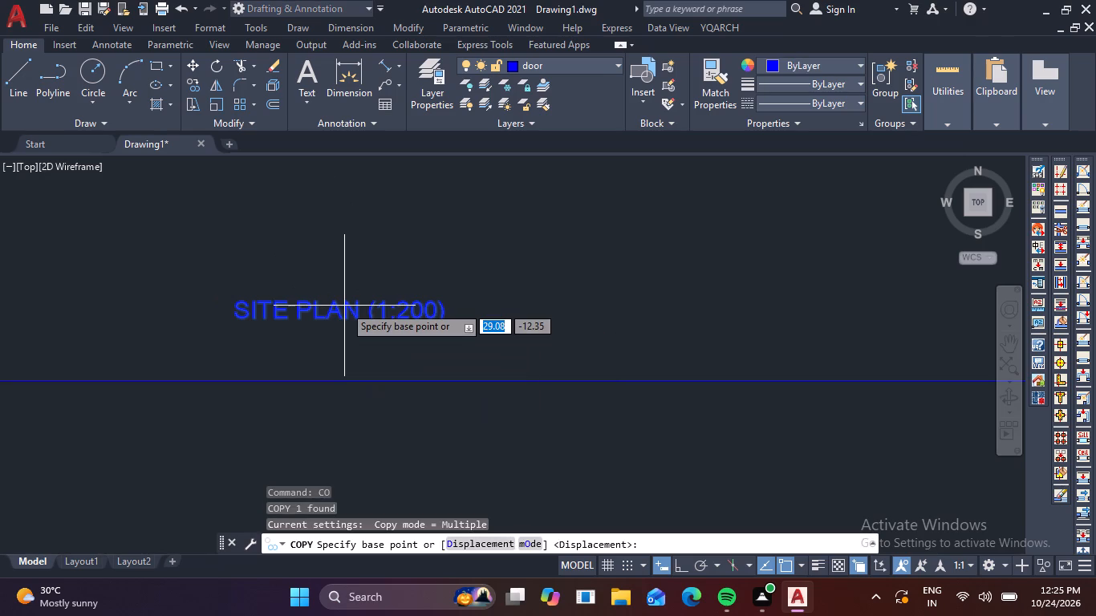
click(344, 306)
scroll(362, 266, down, 2)
middle_drag(382, 259, 365, 326)
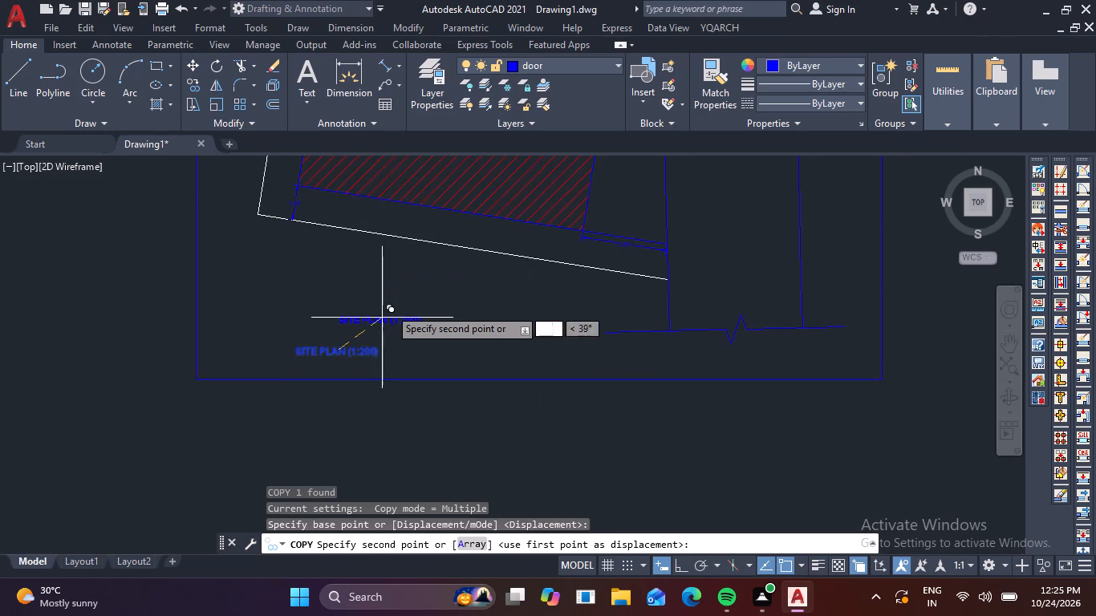
scroll(410, 293, up, 2)
click(412, 258)
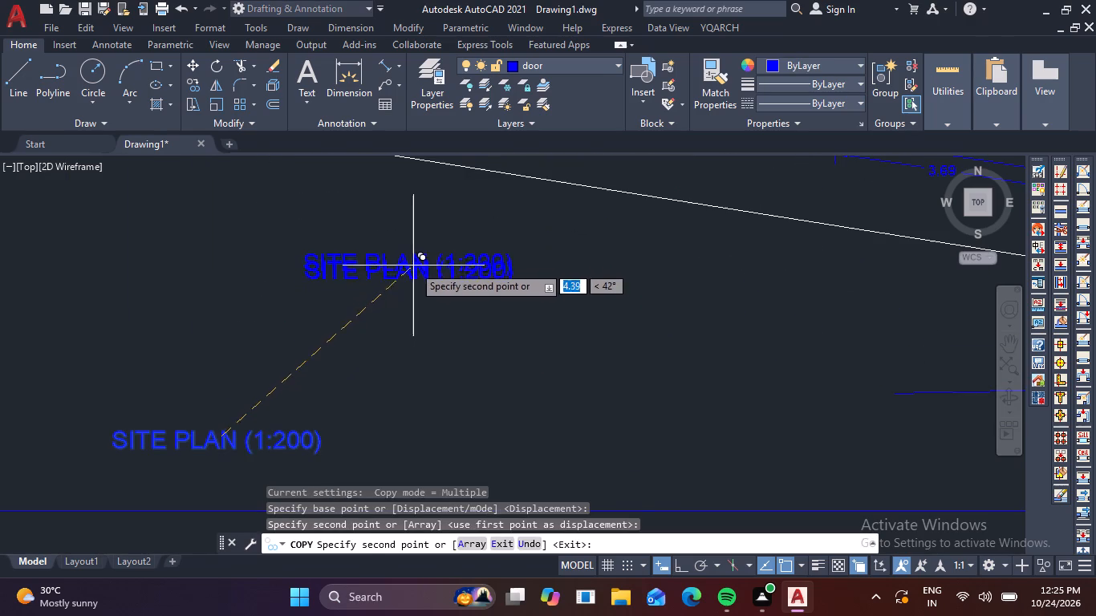
key(Escape)
Replace the text of the copied title just below the outer outline with Plot No. 740.
double_click(423, 270)
drag(518, 265, 465, 273)
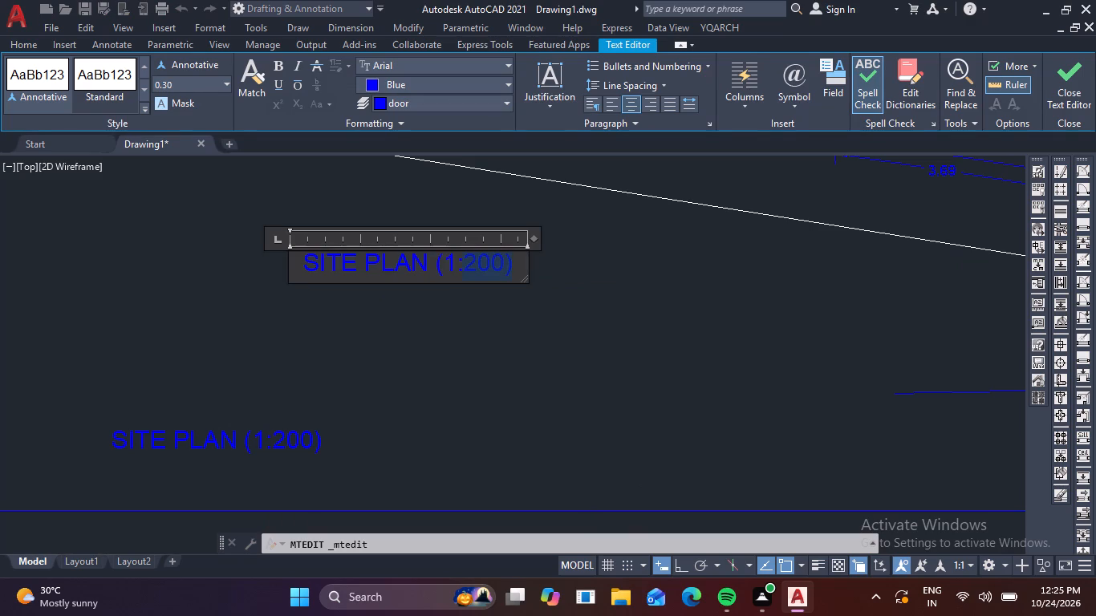
drag(465, 273, 241, 282)
key(BackSpace)
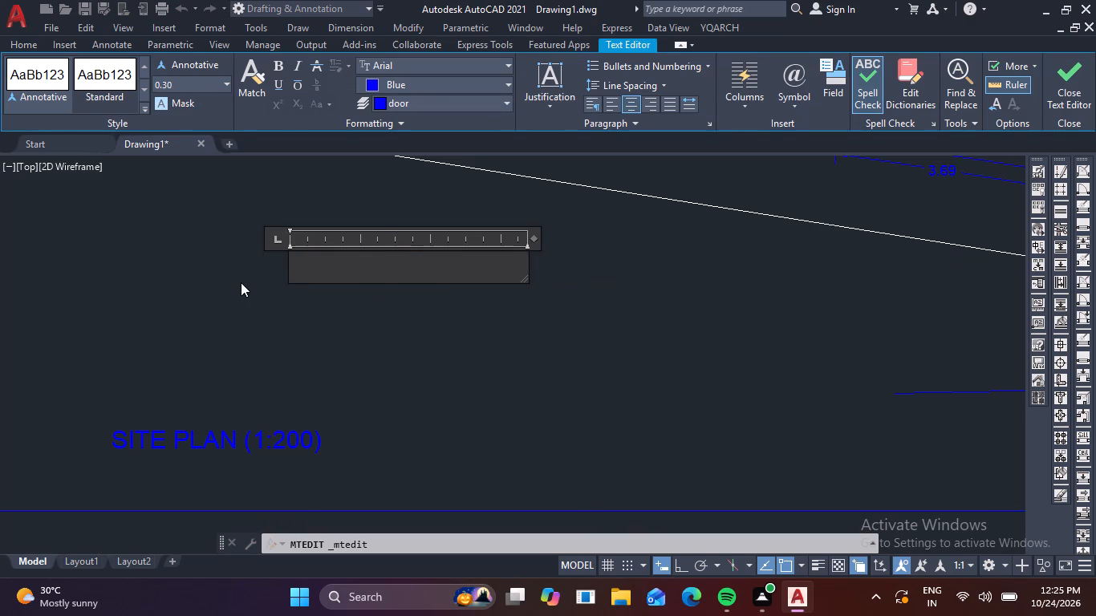
key(p)
text(lot)
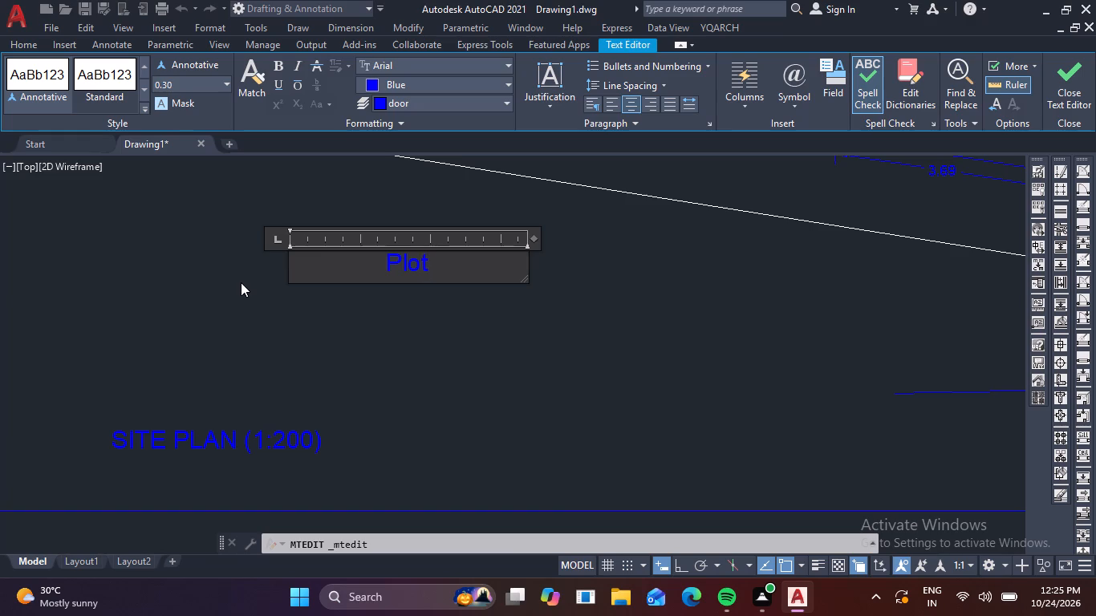
key(space)
key(o)
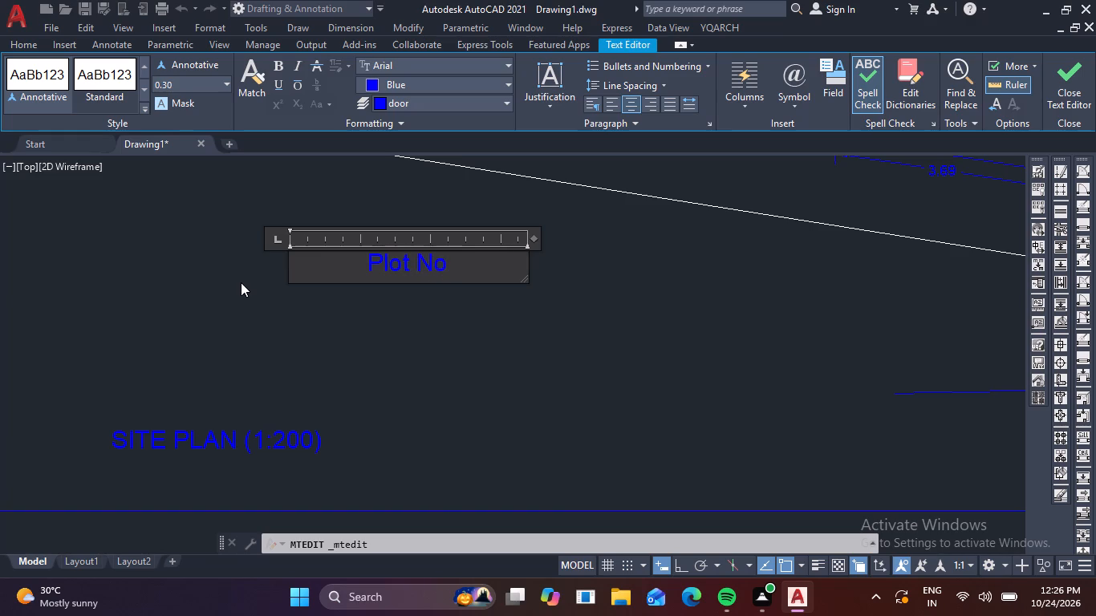
key(period)
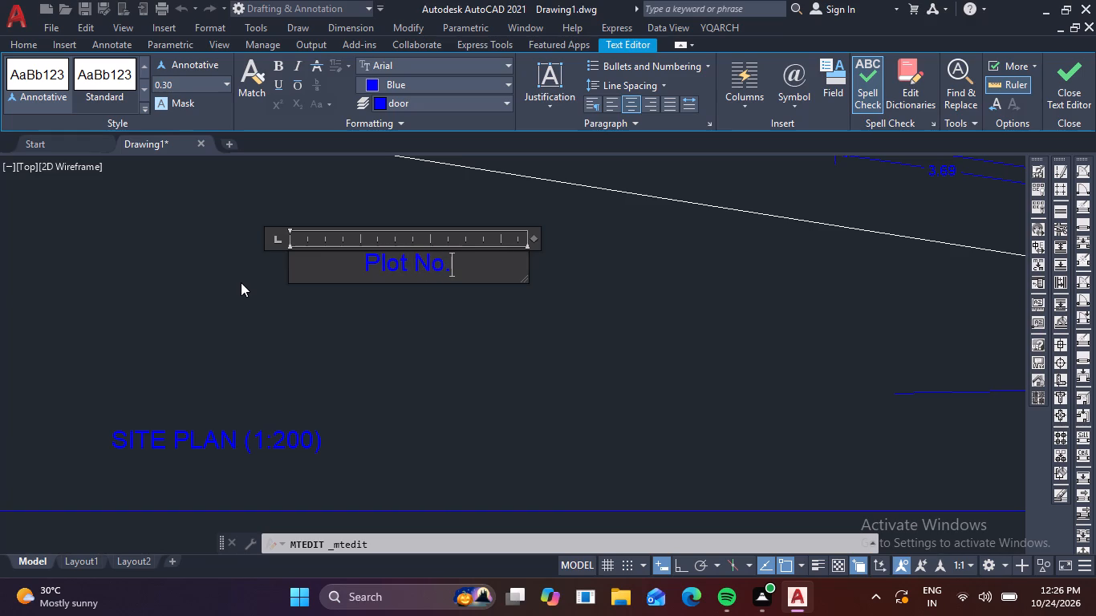
key(space)
key(7)
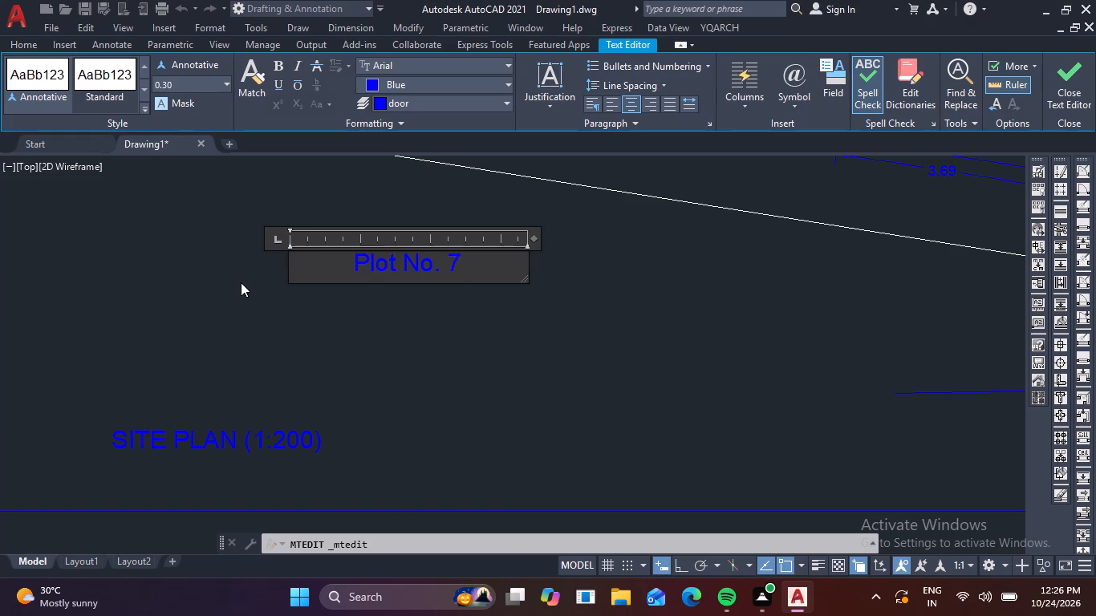
text(40)
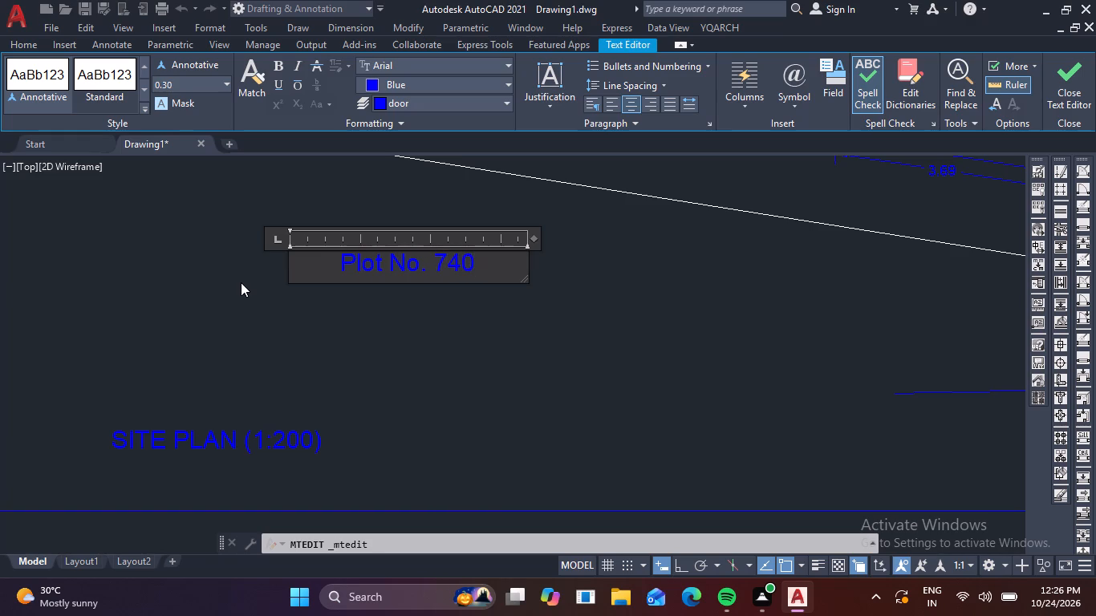
click(327, 333)
Copy the Plot No. 740 label above the outer outline, between its overall dimension and the enlarged boundary's top edge.
scroll(343, 338, down, 2)
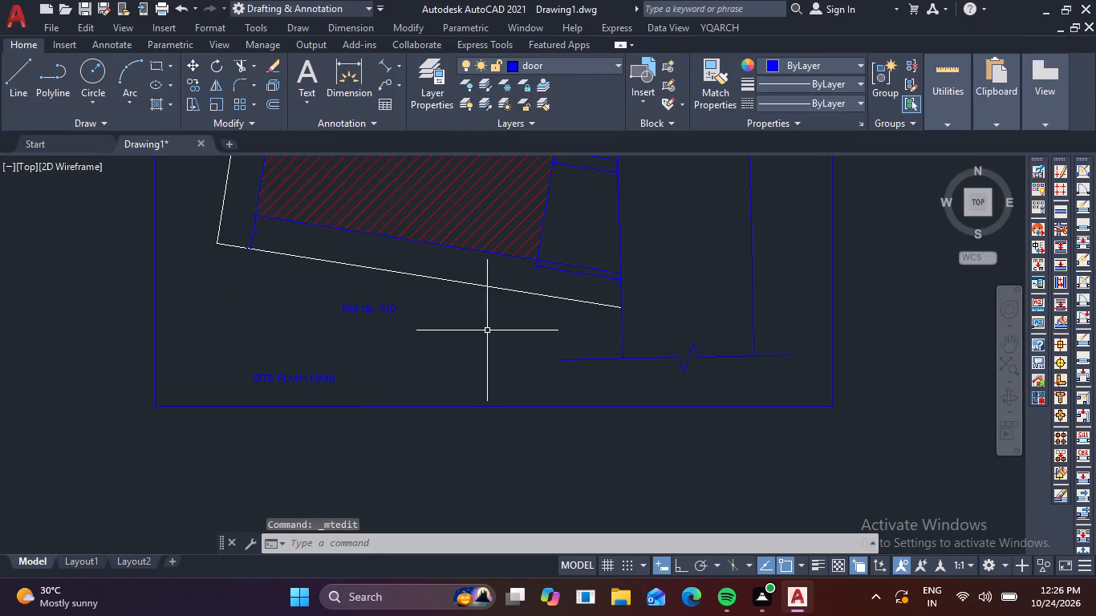
scroll(488, 349, down, 2)
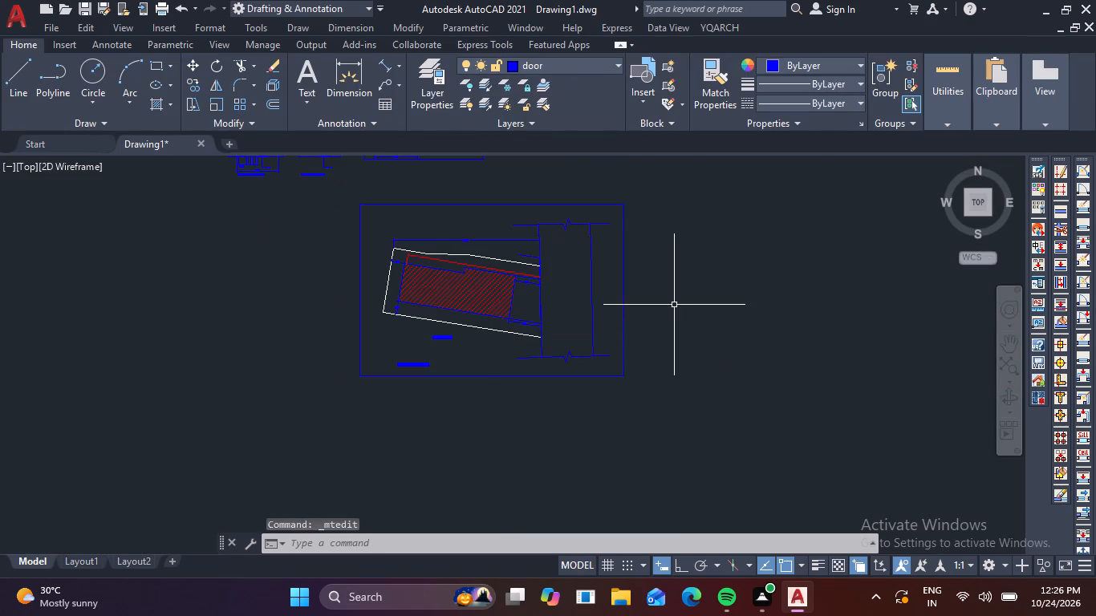
middle_drag(533, 286, 542, 322)
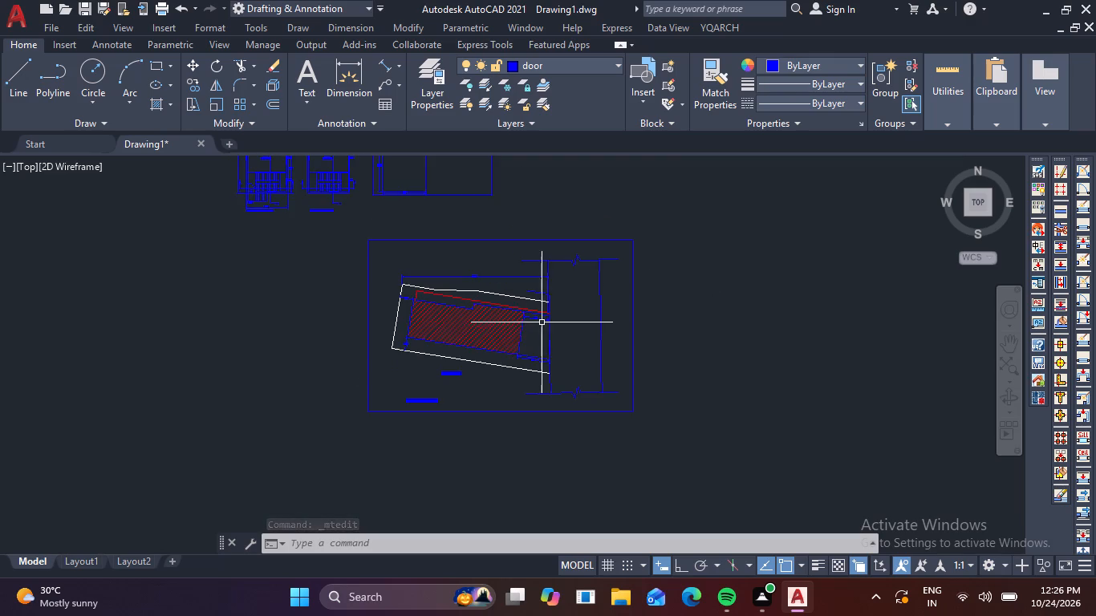
scroll(483, 370, up, 2)
click(404, 382)
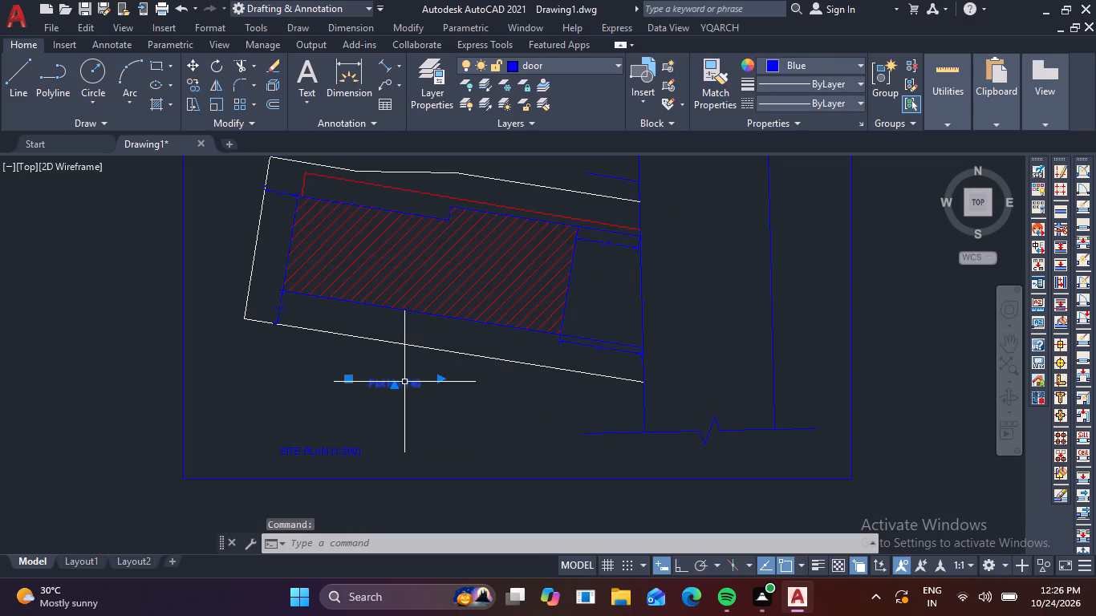
text(co)
key(space)
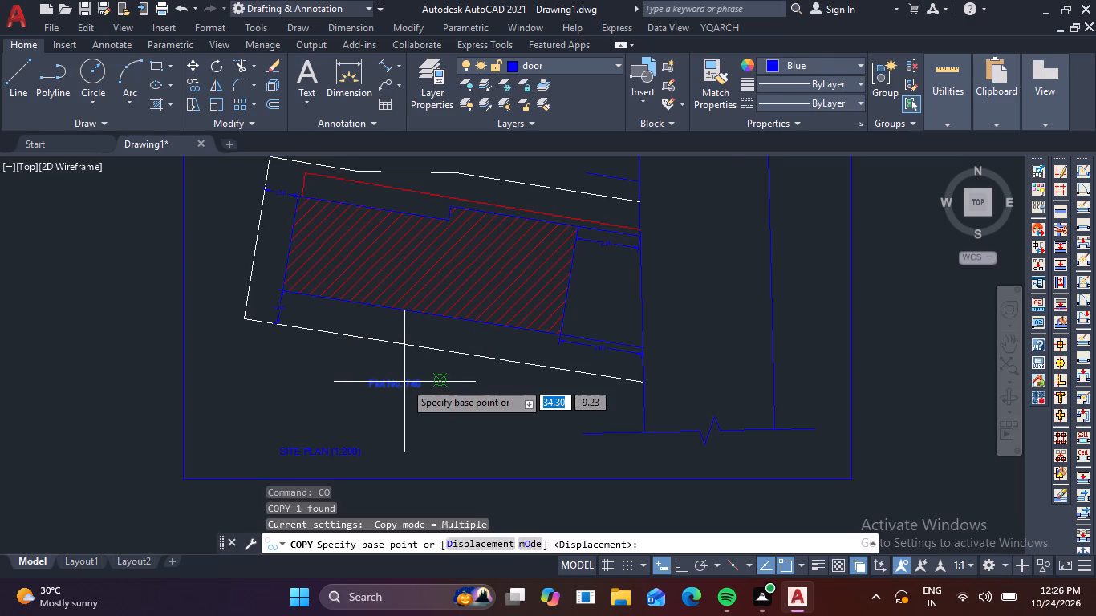
click(404, 382)
middle_drag(444, 272, 473, 433)
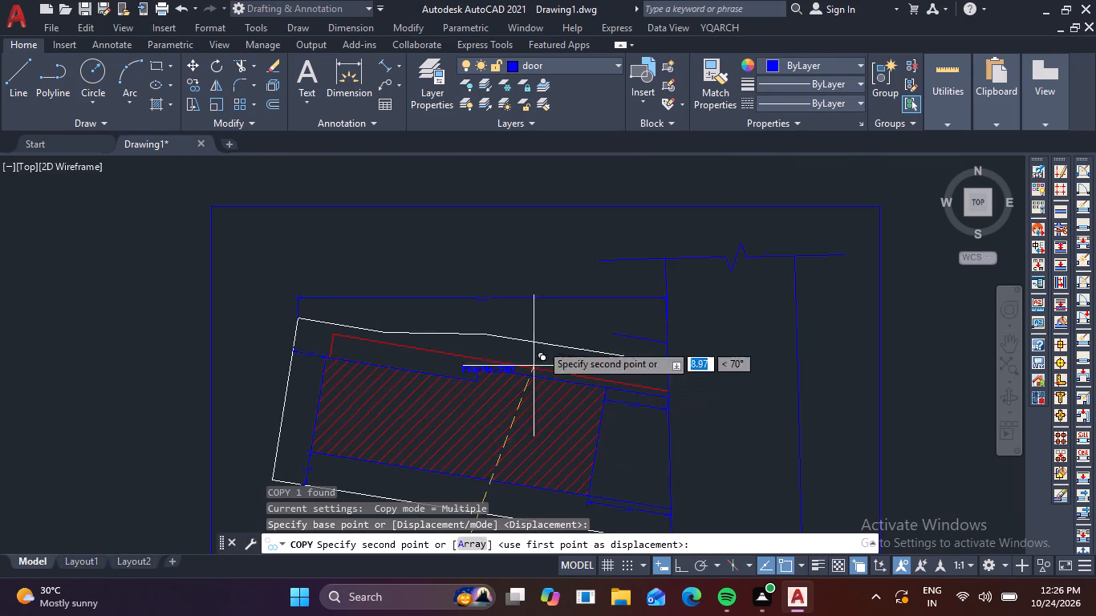
click(505, 245)
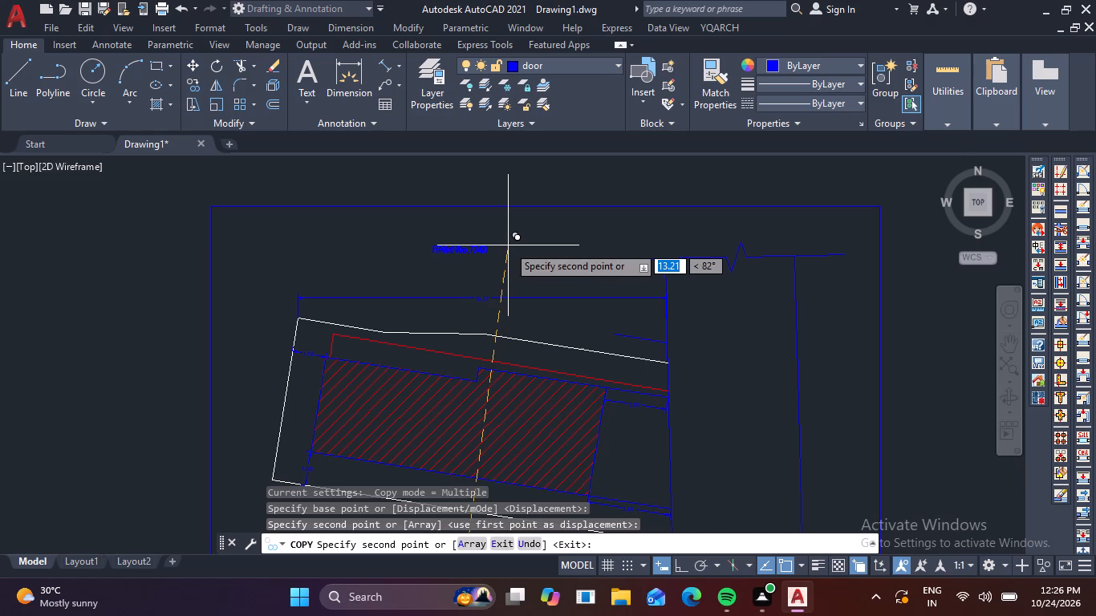
key(Escape)
scroll(483, 255, up, 4)
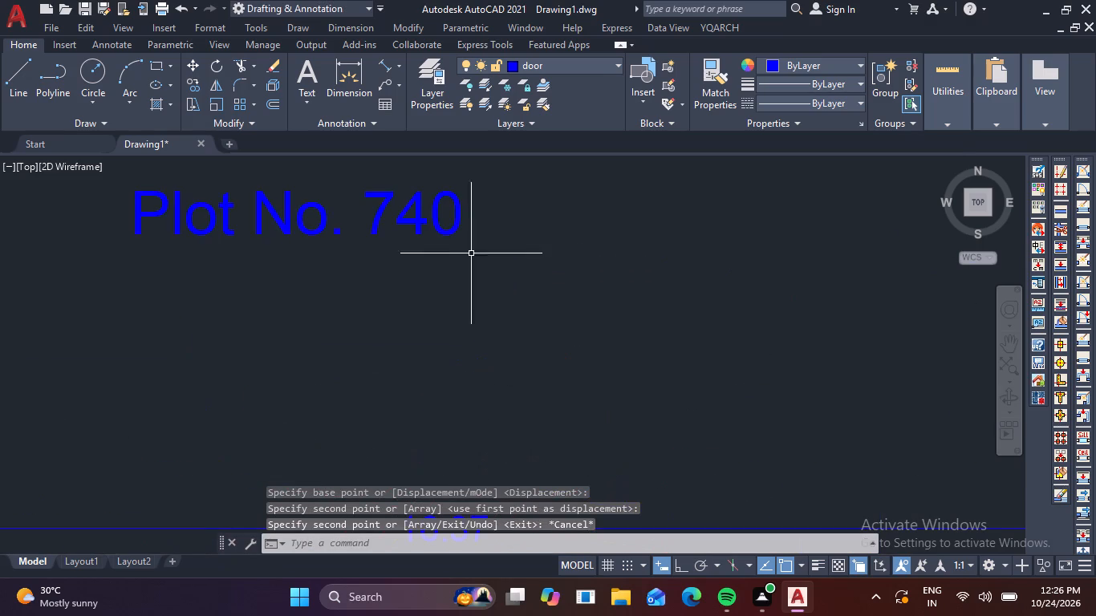
Change the copied plot label above the outer outline to Plot No. 749.
double_click(446, 229)
scroll(480, 226, down, 1)
middle_drag(494, 249, 510, 285)
scroll(504, 274, down, 1)
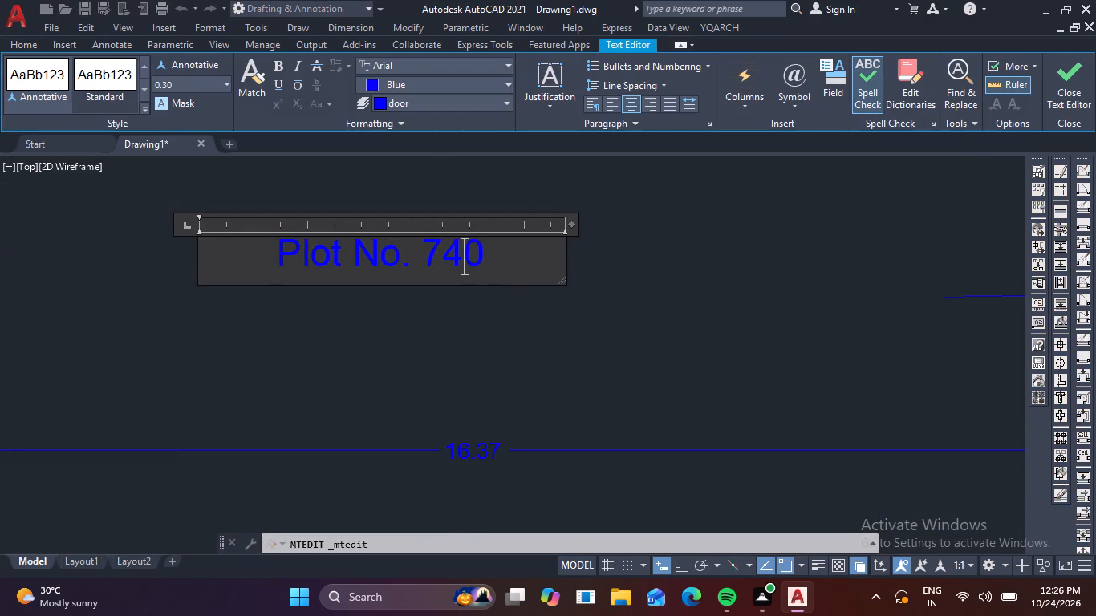
click(508, 256)
key(BackSpace)
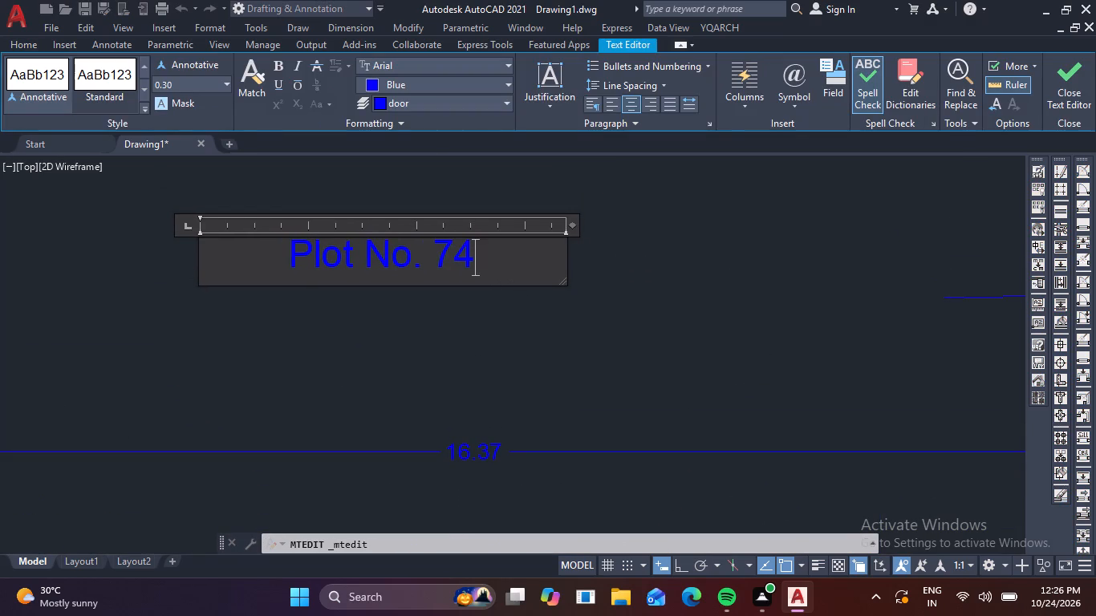
key(9)
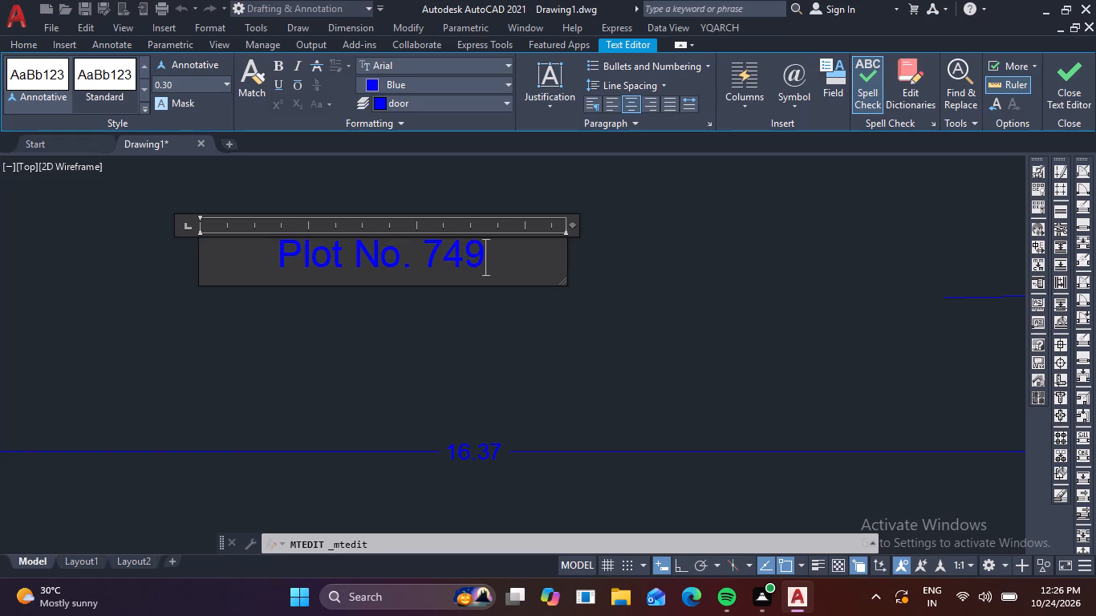
click(530, 334)
Copy the SITE PLAN (1:200) title into the road strip to the right of the outer outline, near its mid-height.
scroll(530, 334, down, 2)
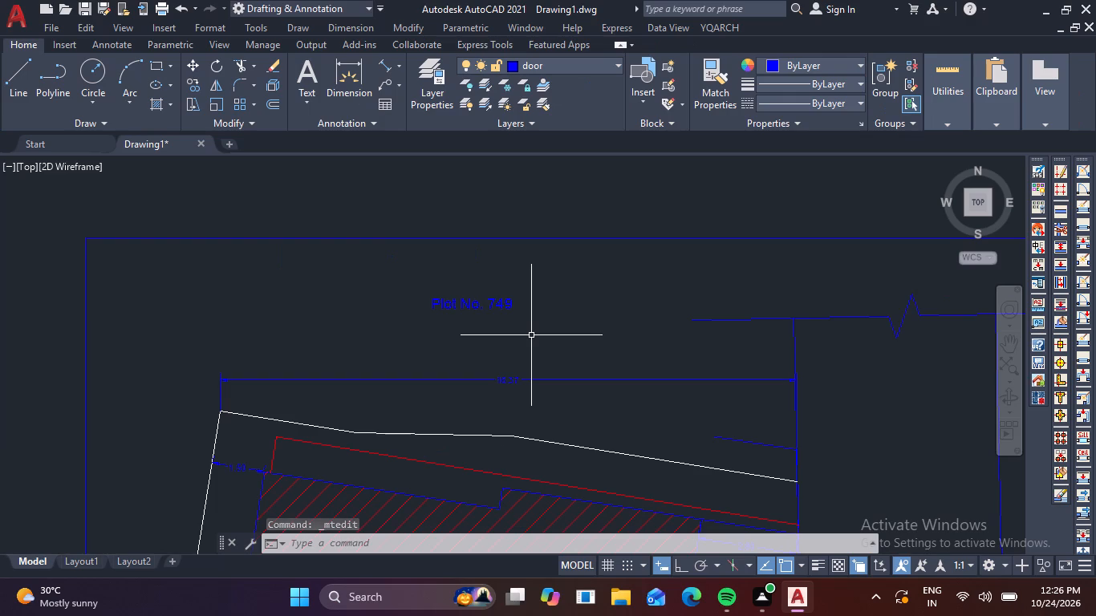
middle_drag(550, 378, 528, 241)
scroll(525, 346, down, 1)
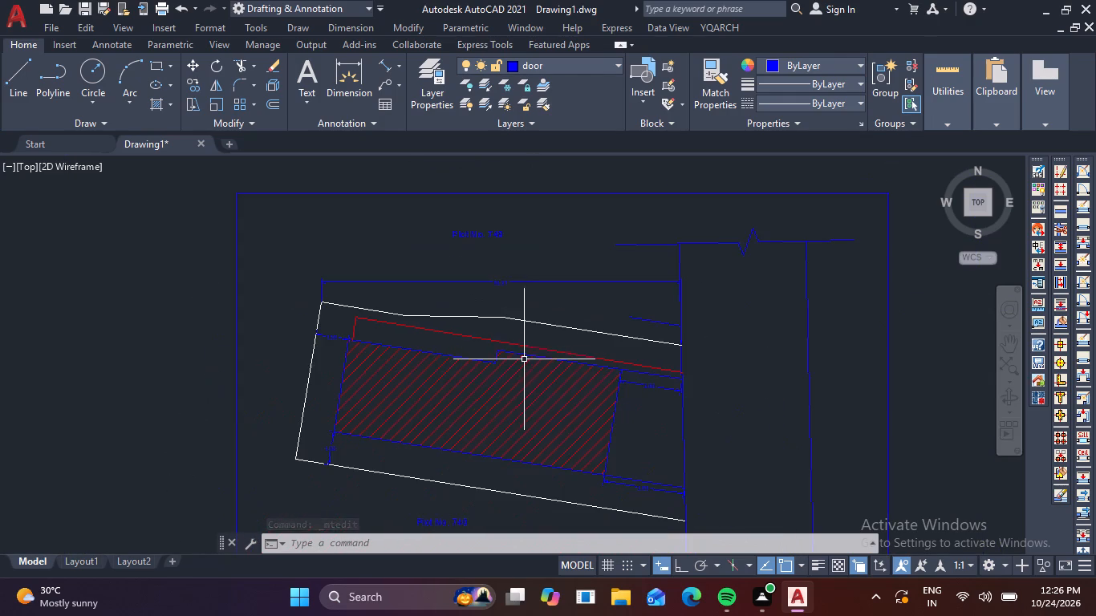
middle_drag(538, 407, 523, 293)
click(365, 480)
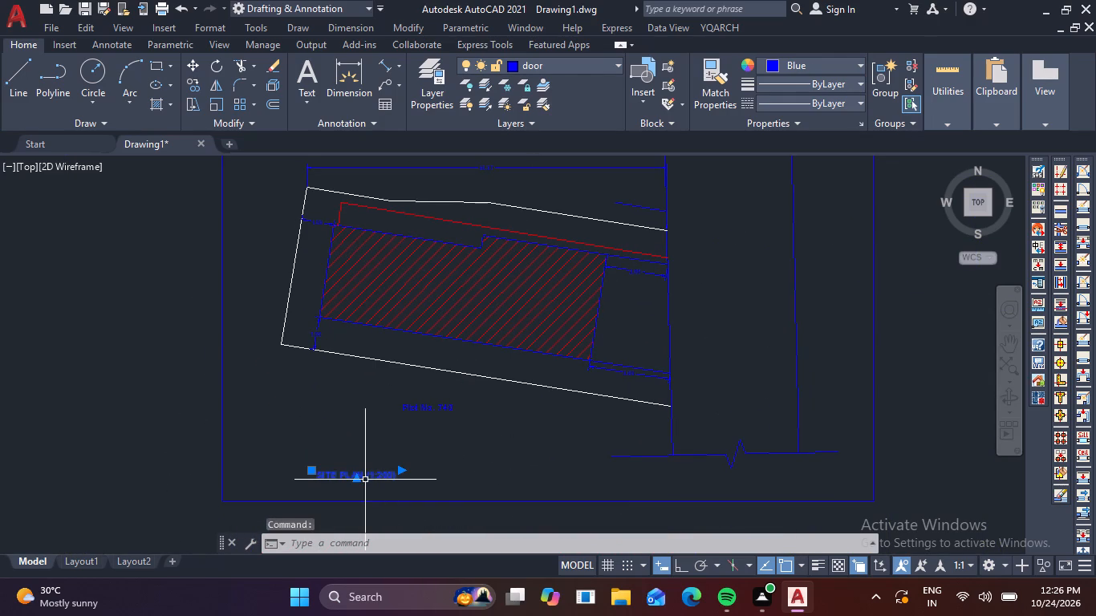
text(co)
key(space)
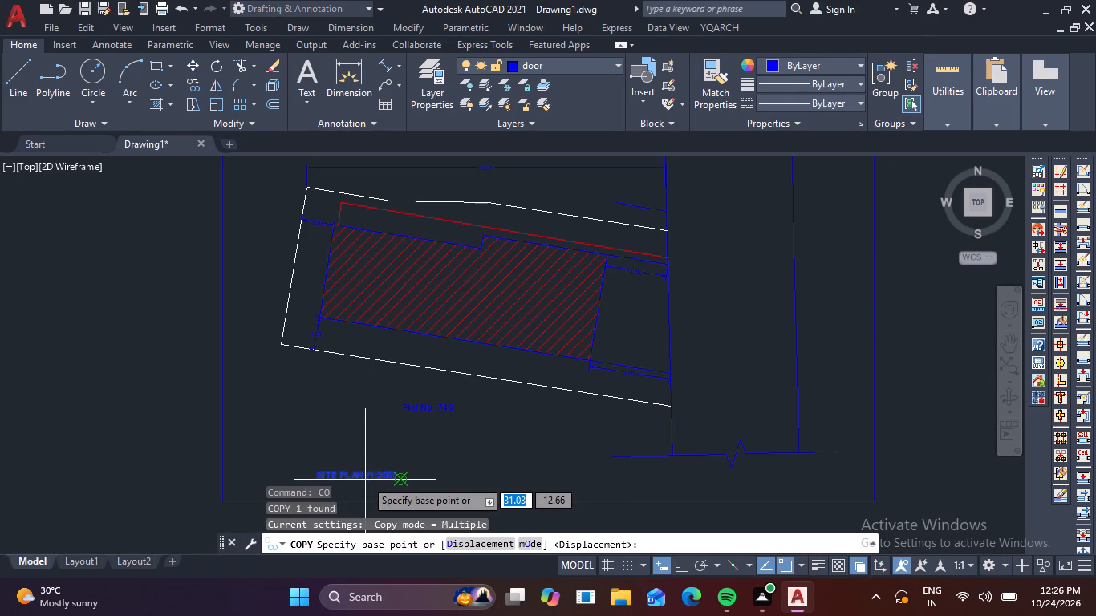
click(365, 480)
middle_drag(716, 233, 545, 358)
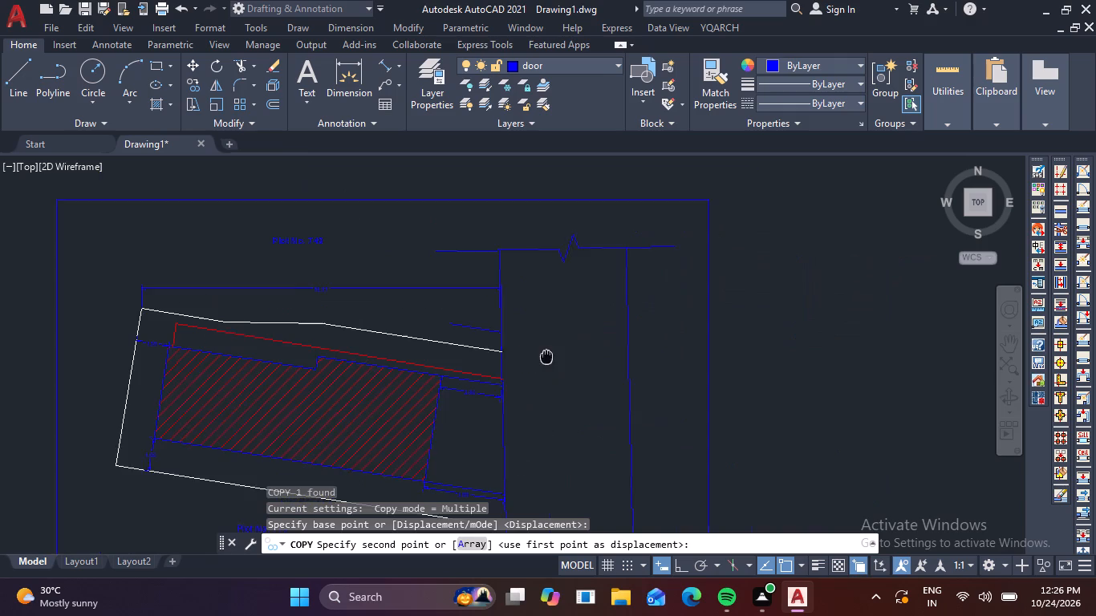
middle_drag(545, 358, 540, 361)
click(593, 388)
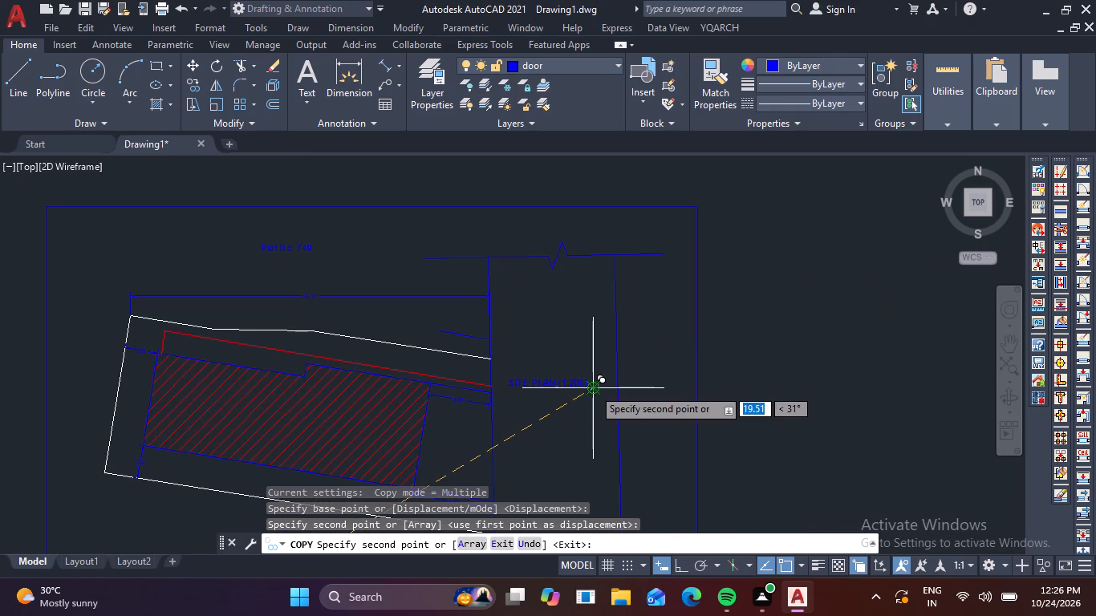
key(Escape)
Replace the copied title in the road strip with 4.9M WIDE ROAD, one word per line on three lines.
scroll(577, 388, up, 2)
double_click(576, 379)
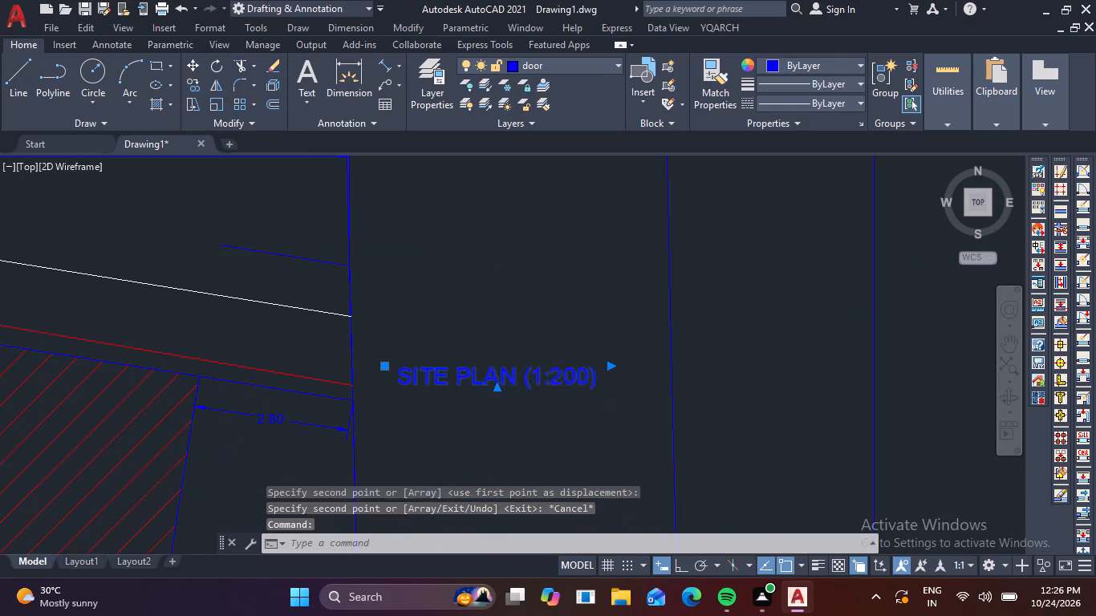
click(600, 376)
key(BackSpace)
key(BackSpace)
key(BackSpace)
key(BackSpace)
key(BackSpace)
key(BackSpace)
key(BackSpace)
key(BackSpace)
key(BackSpace)
key(BackSpace)
key(BackSpace)
key(BackSpace)
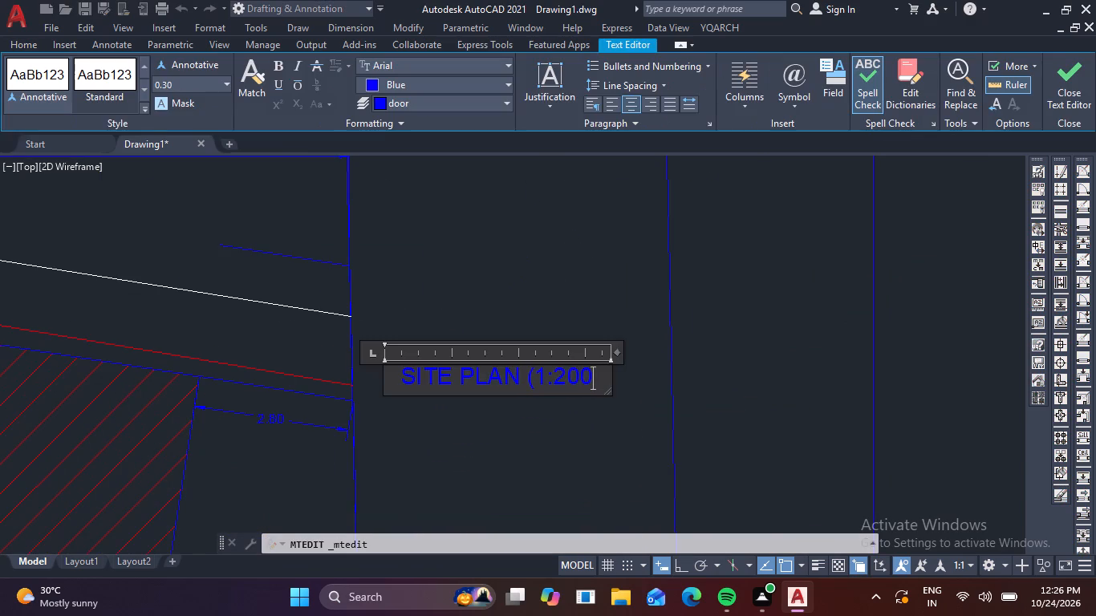
key(BackSpace)
key(BackSpace)
key(BackSpace)
key(BackSpace)
key(BackSpace)
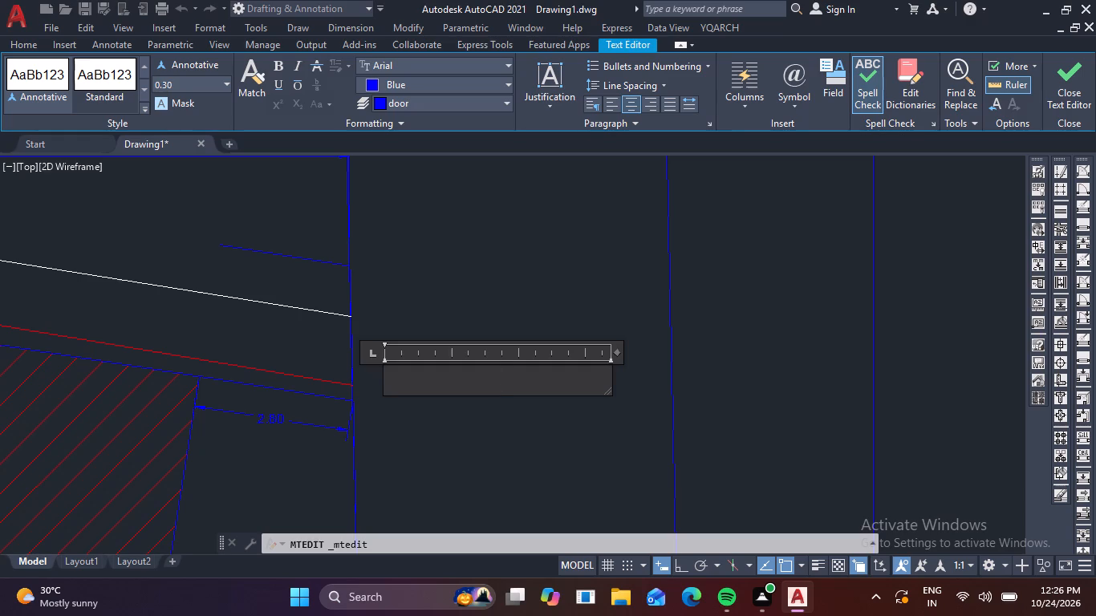
key(4)
text(.9)
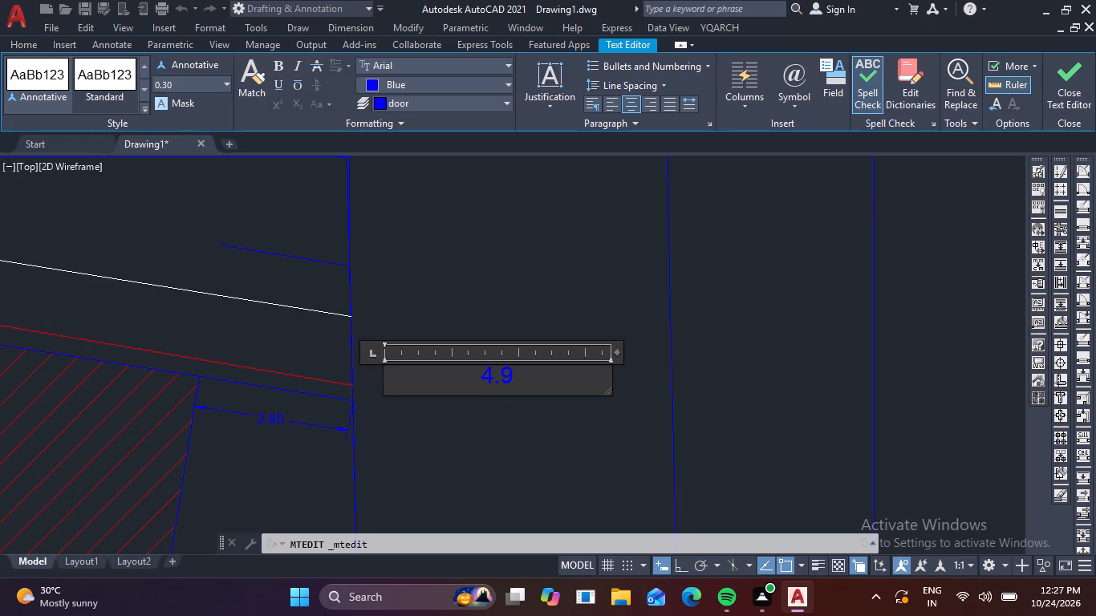
key(m)
key(BackSpace)
key(comma)
key(BackSpace)
key(m)
key(Return)
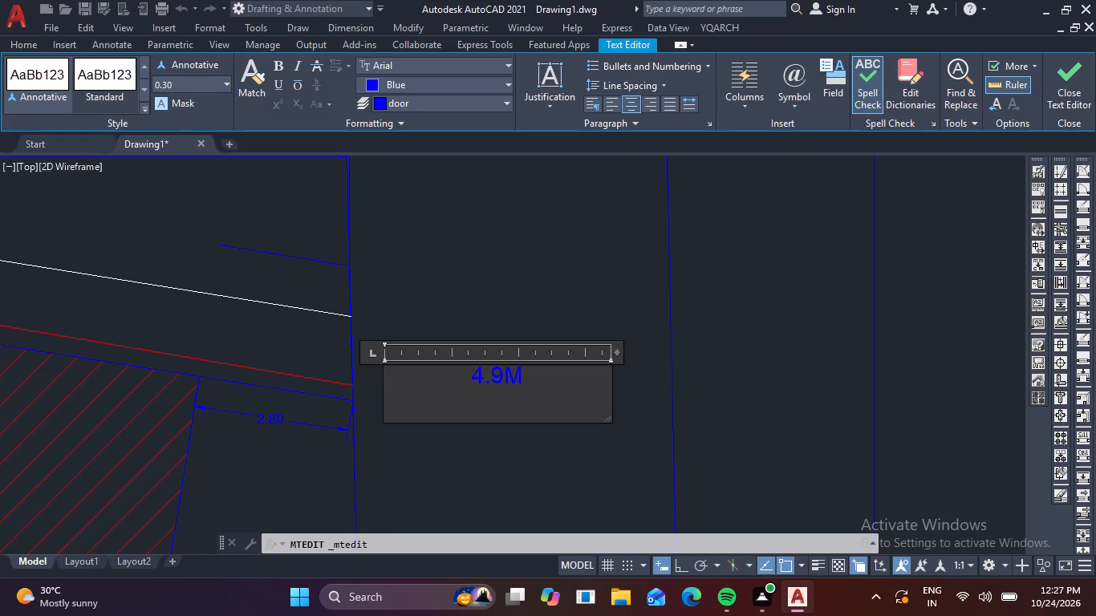
text(WIDE)
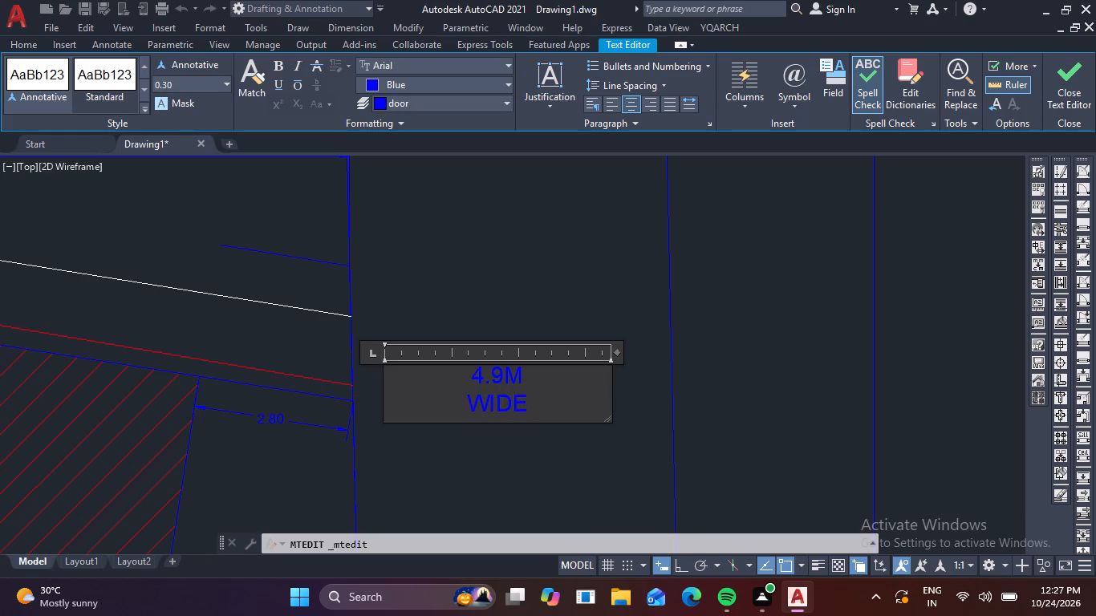
key(space)
text(ROAD)
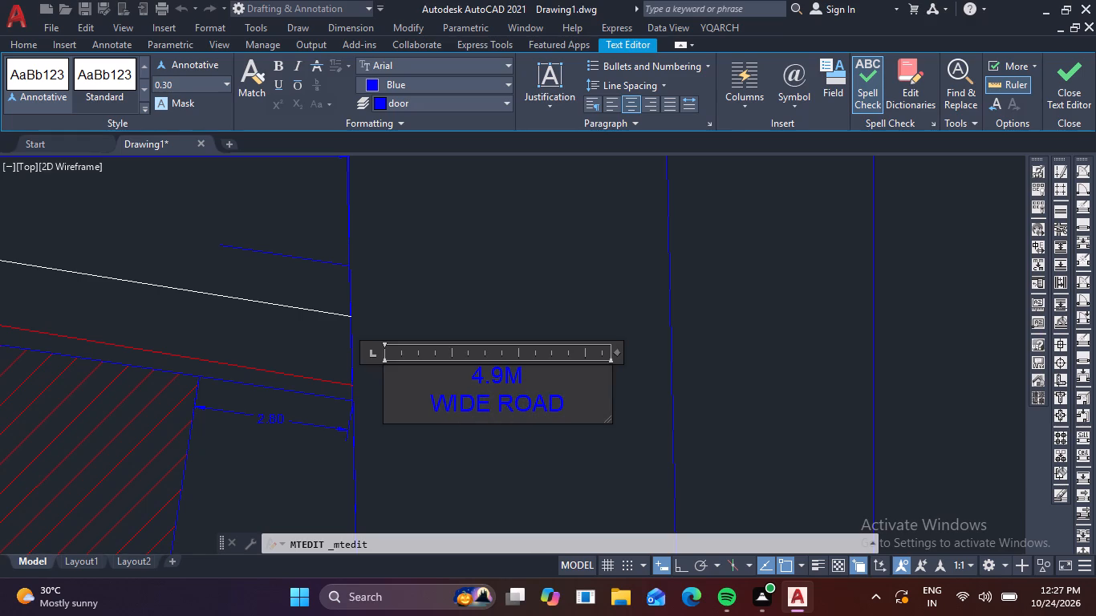
key(Left)
key(Left)
key(Left)
key(Left)
key(BackSpace)
key(Return)
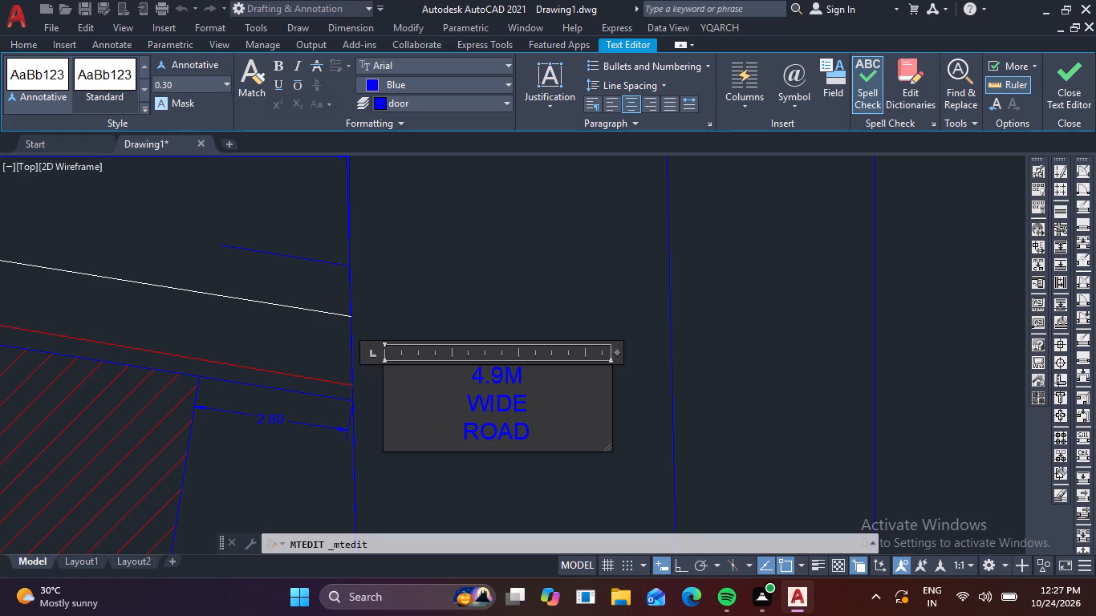
click(603, 271)
With Ortho on, draw an upright strip open at the bottom, about 0.57 wide and 2.8 tall, in the boundary's lower-left corner beside the title.
scroll(597, 271, down, 4)
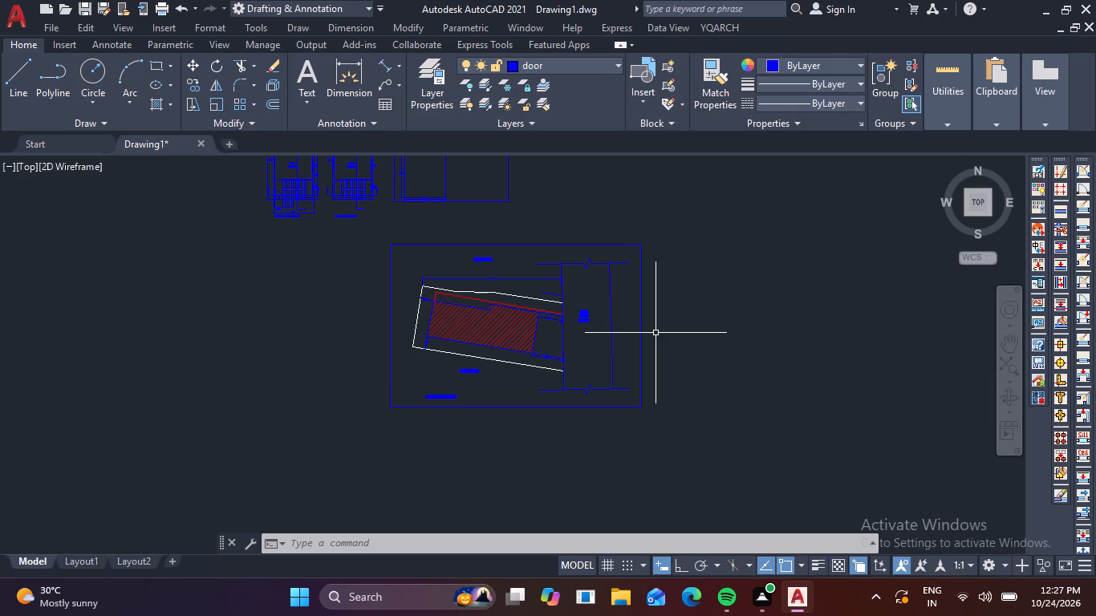
scroll(444, 387, up, 3)
middle_drag(300, 386, 369, 387)
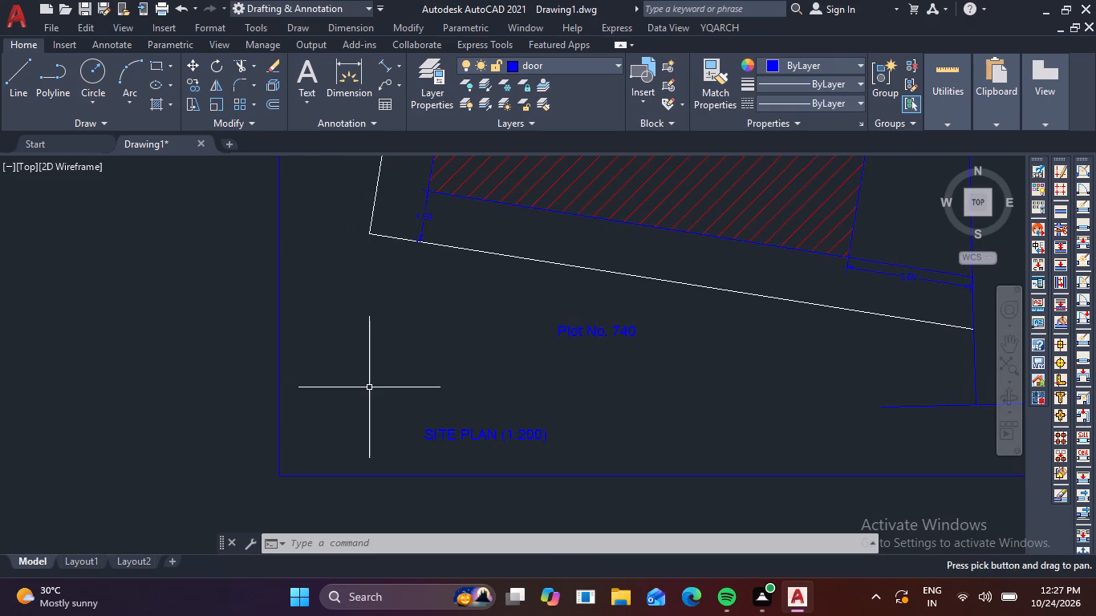
key(Escape)
text(L)
key(space)
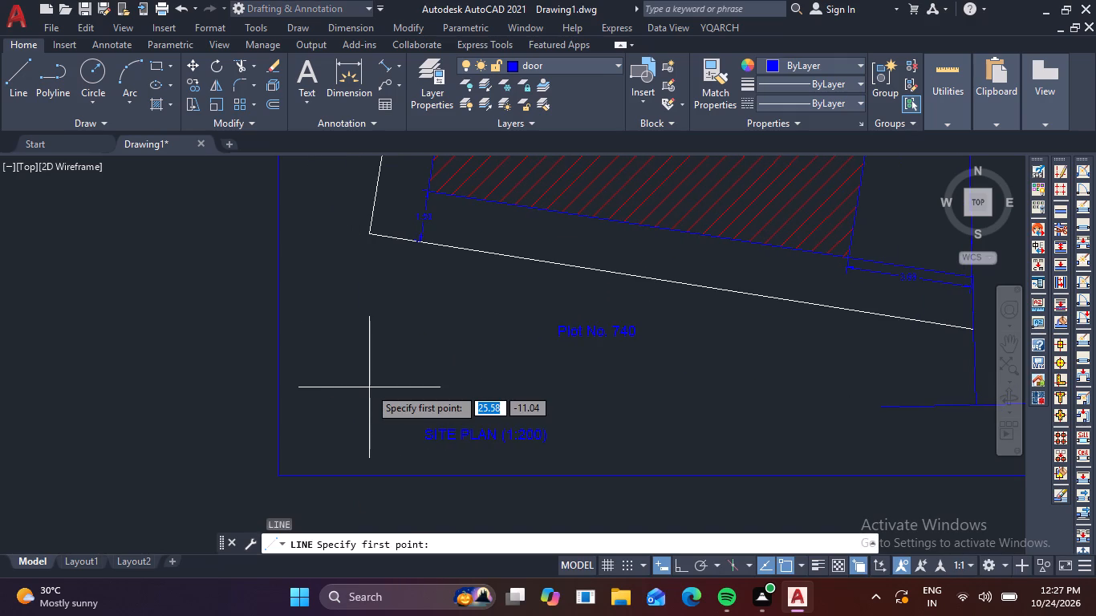
key(F8)
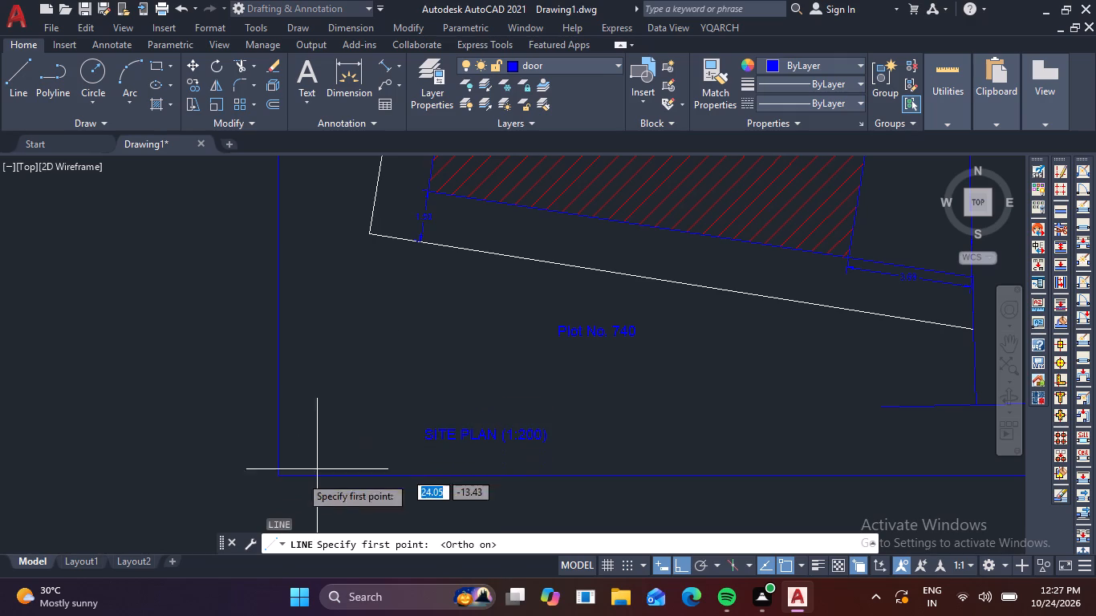
click(310, 447)
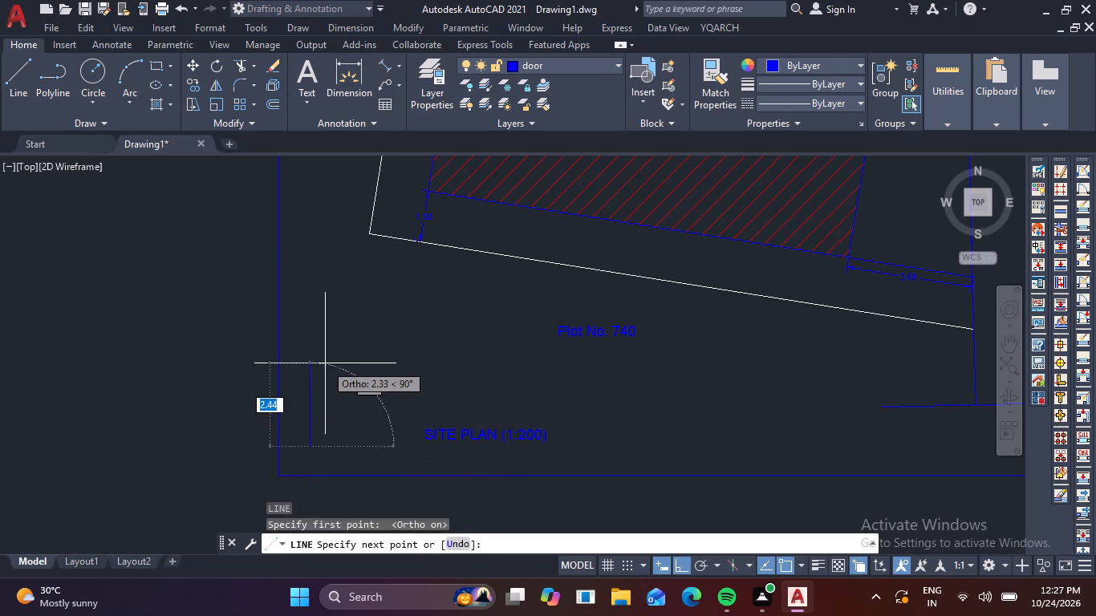
click(315, 349)
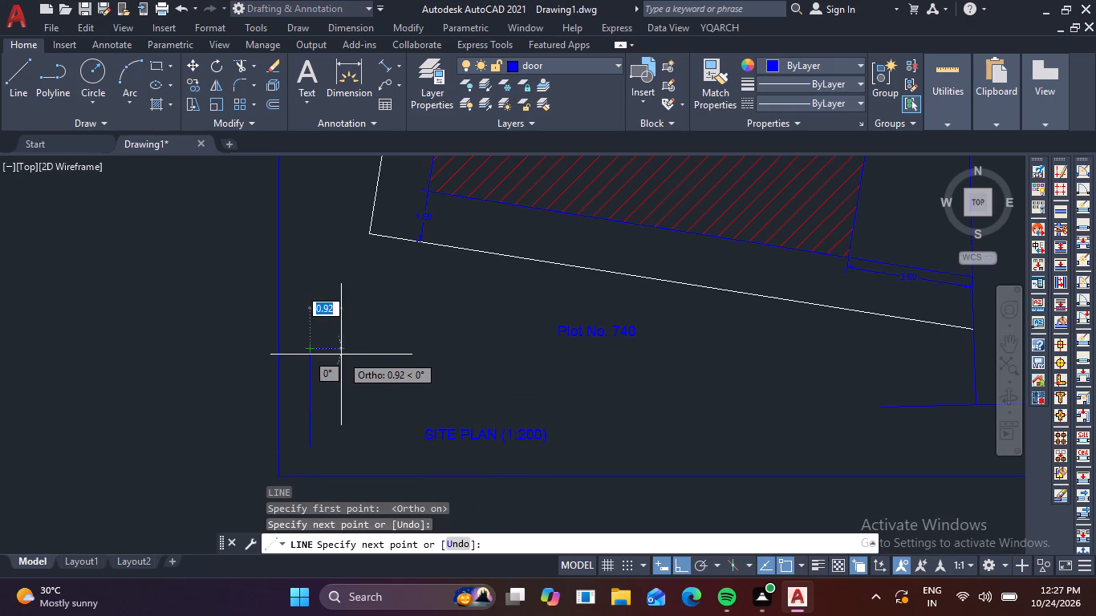
scroll(327, 353, up, 2)
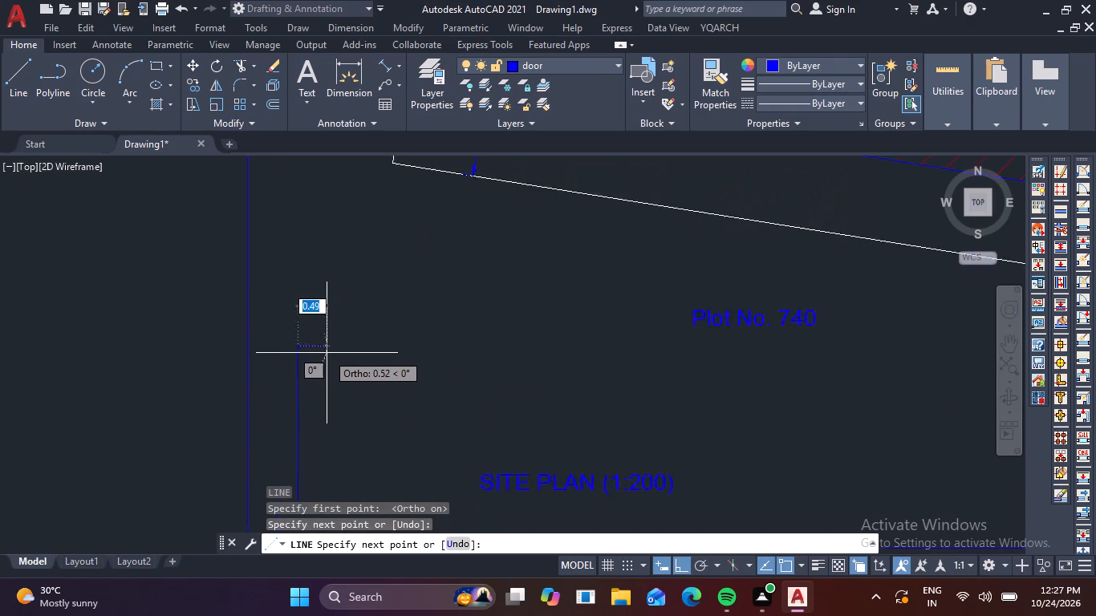
click(327, 353)
scroll(339, 416, down, 2)
middle_drag(339, 438, 358, 327)
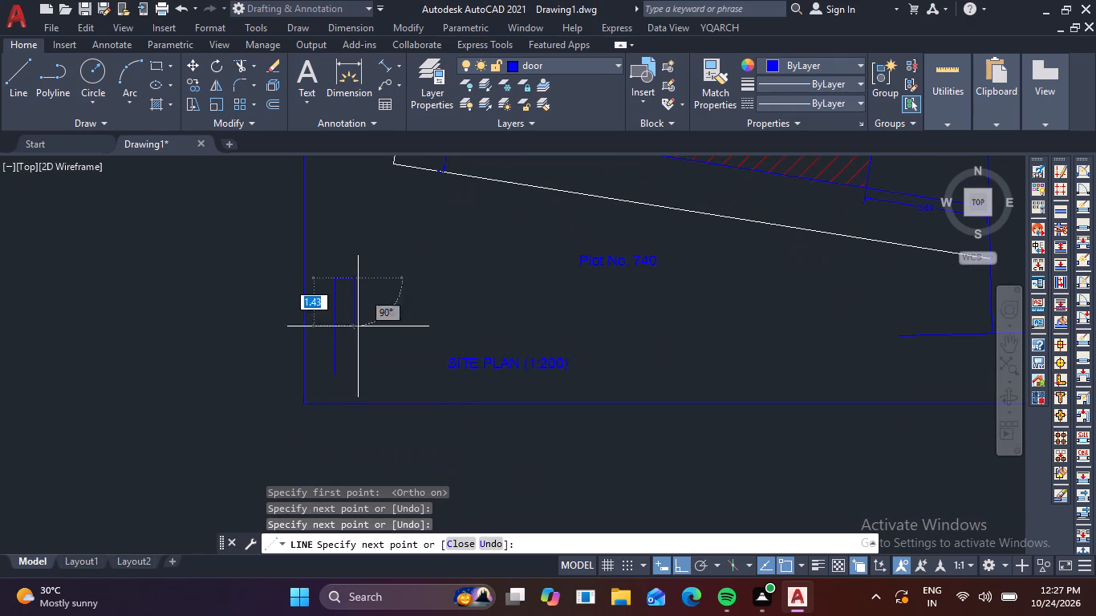
scroll(357, 387, up, 3)
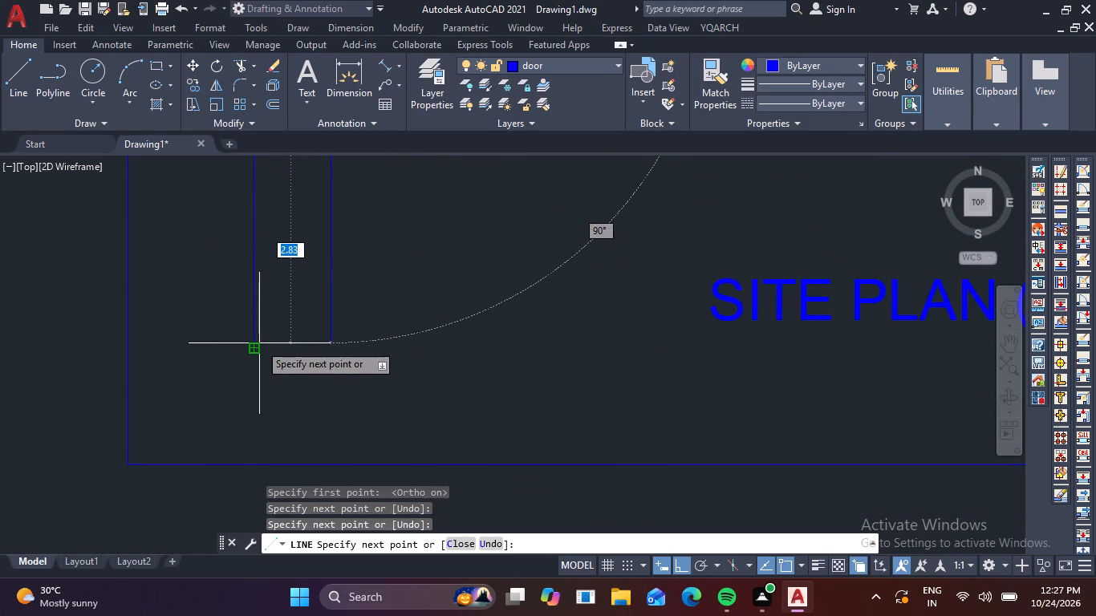
click(333, 345)
key(Escape)
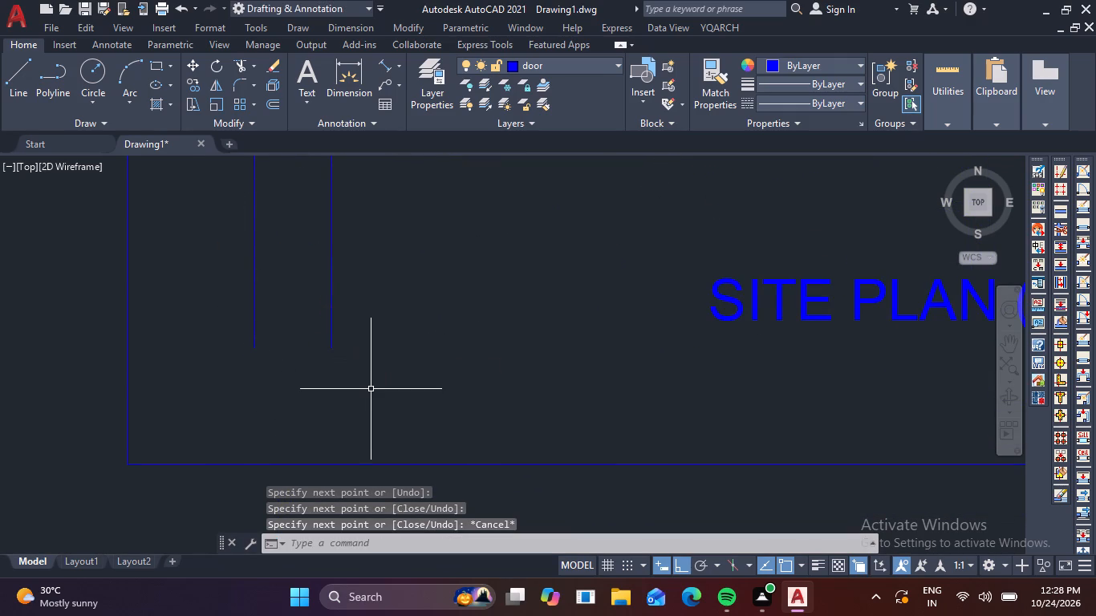
Draw a horizontal line between the strip's two vertical lines, about 0.35 above their lower ends.
key(l)
key(space)
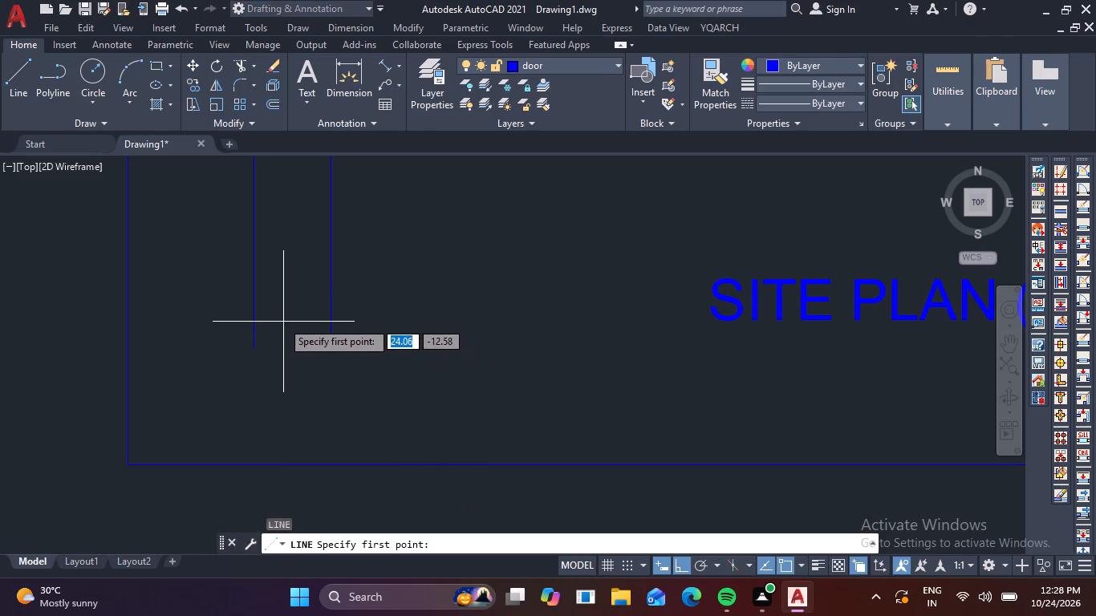
click(254, 301)
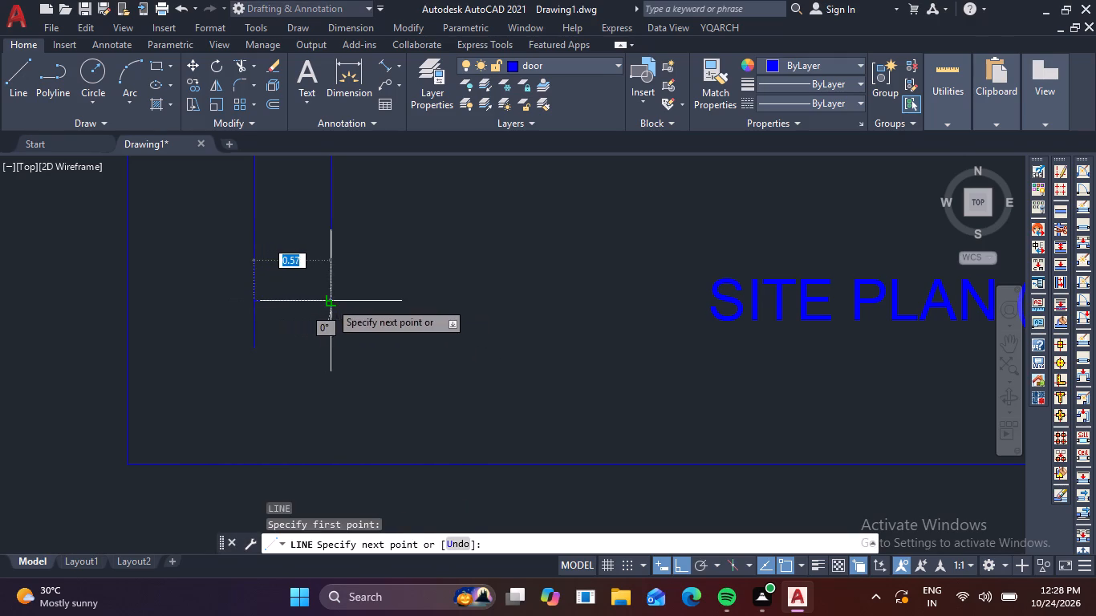
click(331, 302)
key(space)
Draw an inverted V joining the lower ends of the strip's two vertical lines through the midpoint of the horizontal line.
key(space)
click(254, 350)
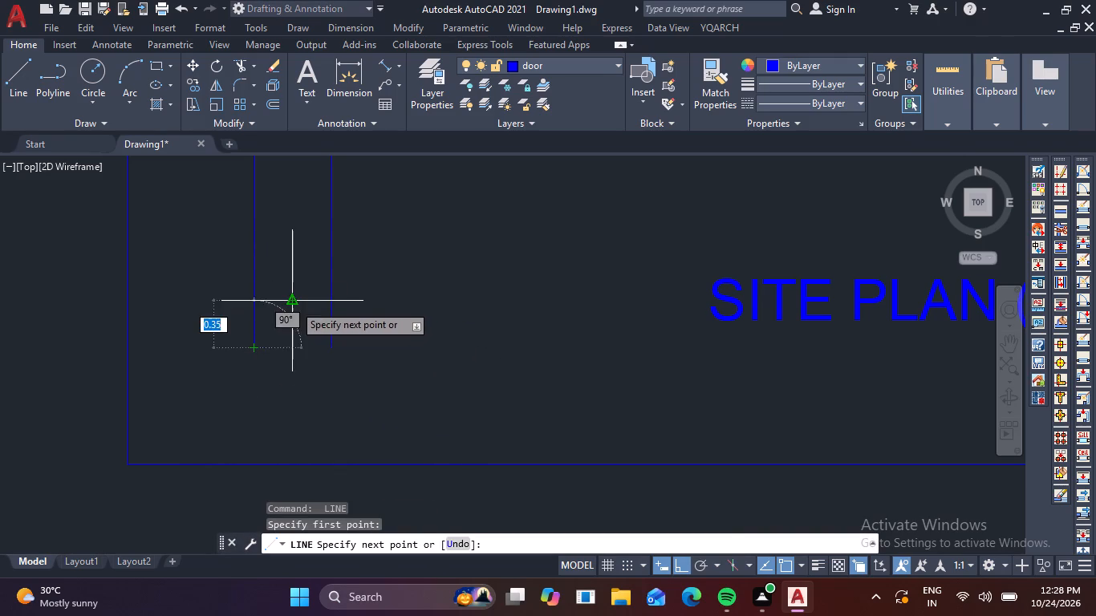
click(291, 302)
click(331, 343)
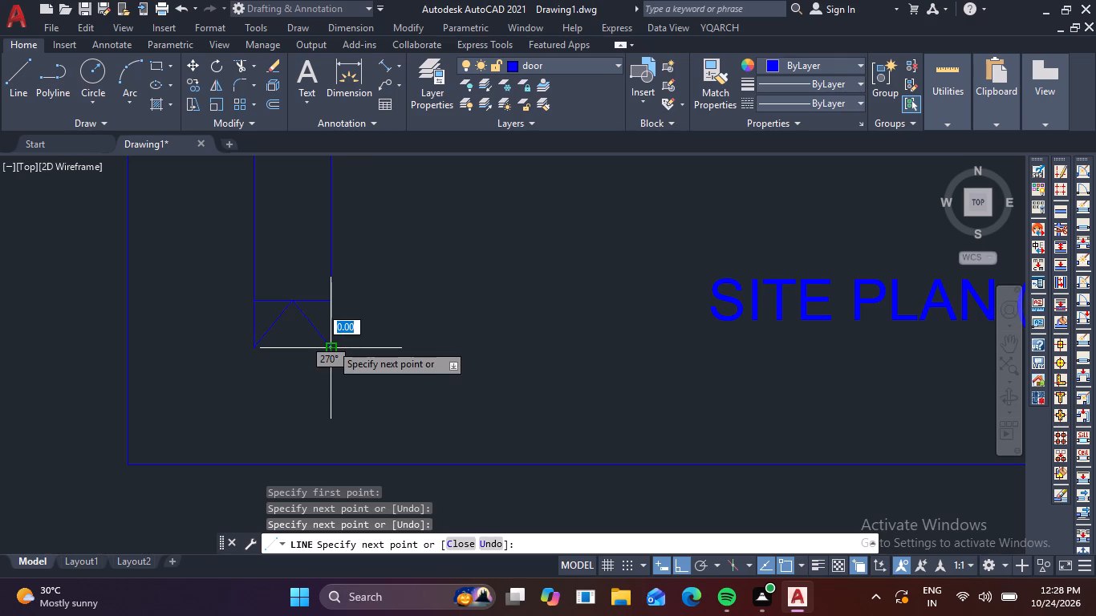
Delete the horizontal helper line between the strip's two vertical lines, just above their lower ends.
key(Escape)
click(318, 303)
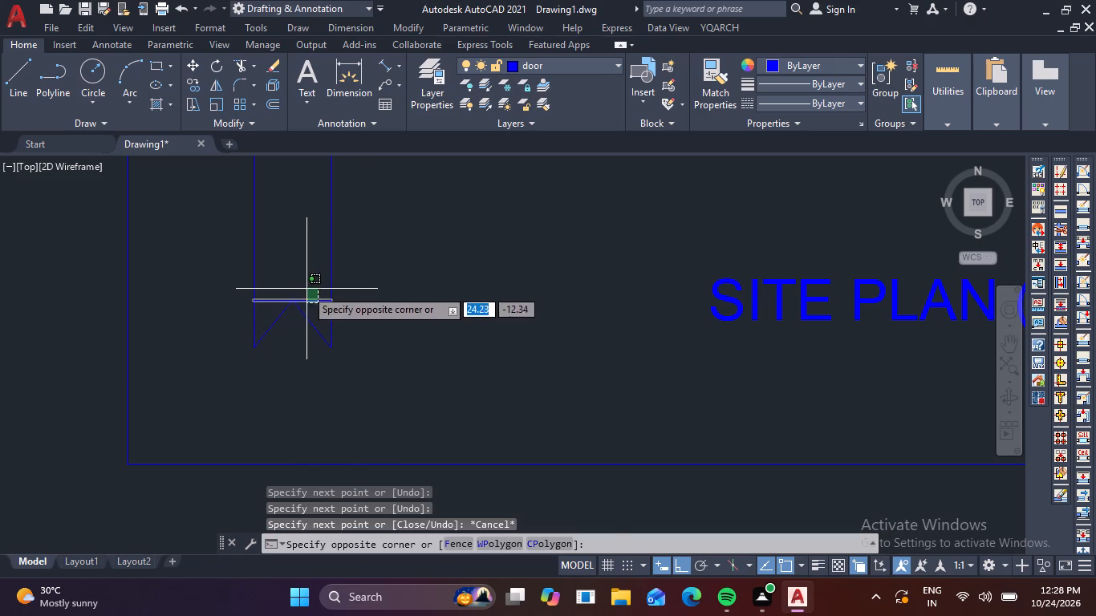
click(305, 288)
key(Delete)
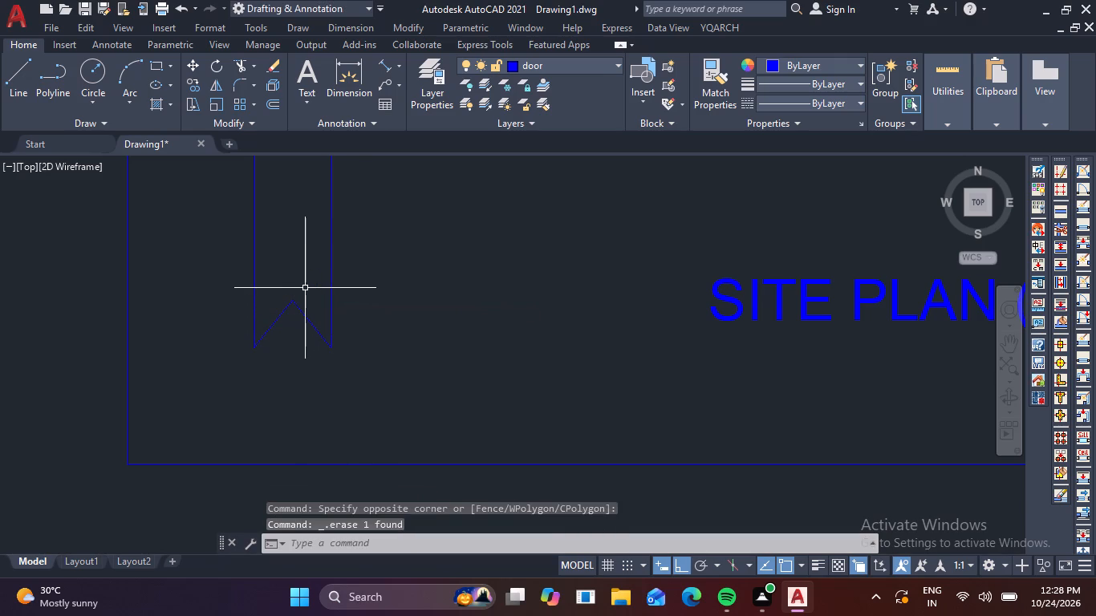
Copy the inverted V from the strip's lower right end to its upper right corner, forming a pointed top.
scroll(305, 290, down, 1)
scroll(298, 317, up, 3)
click(325, 267)
click(268, 238)
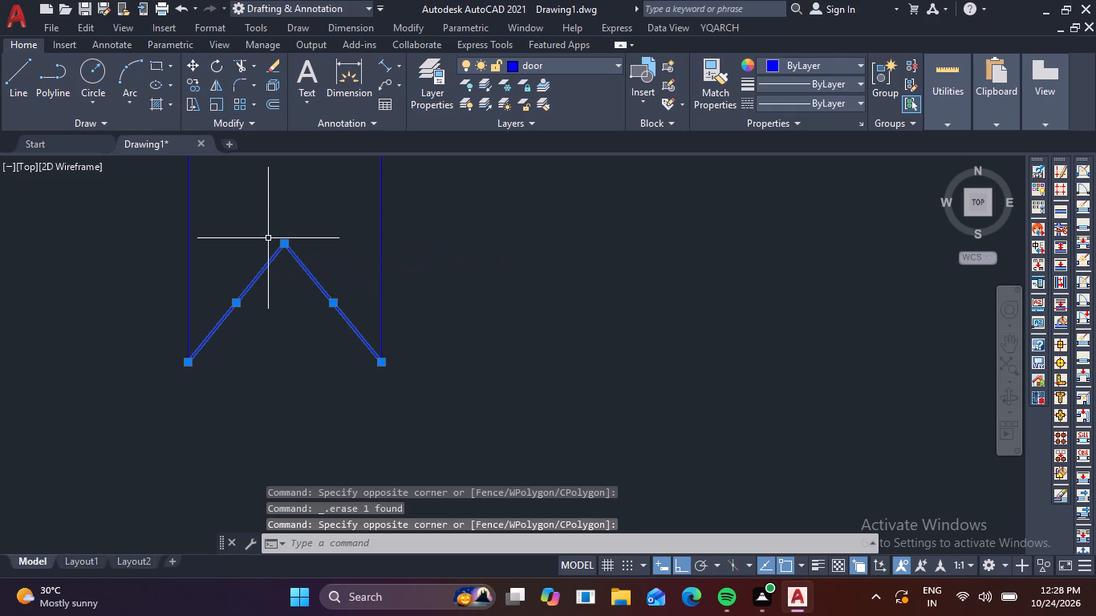
text(CO)
key(space)
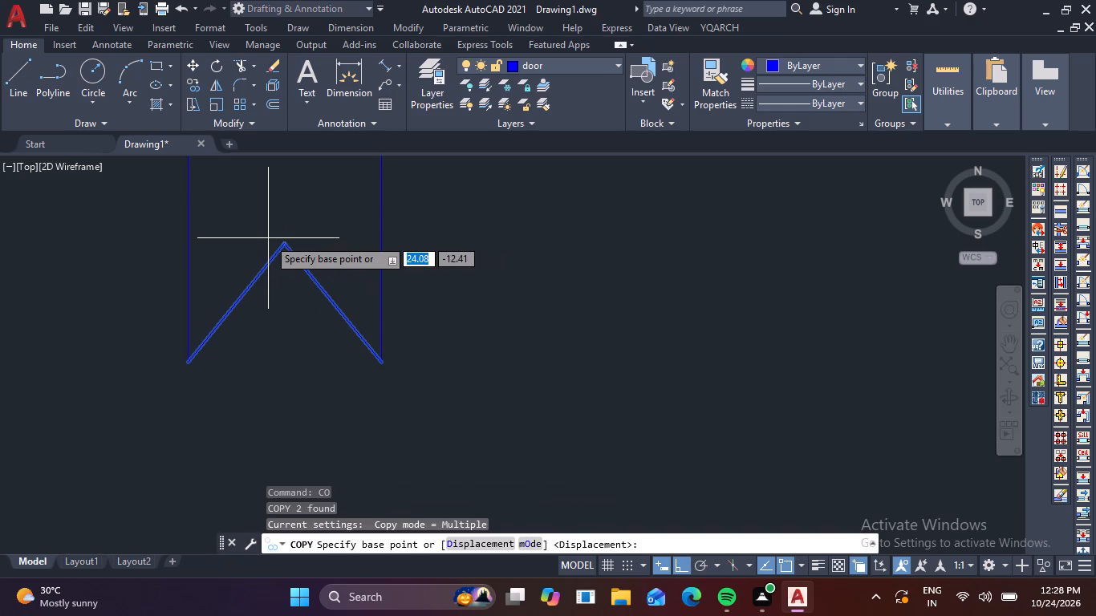
click(380, 359)
scroll(397, 234, down, 2)
middle_drag(397, 235, 363, 496)
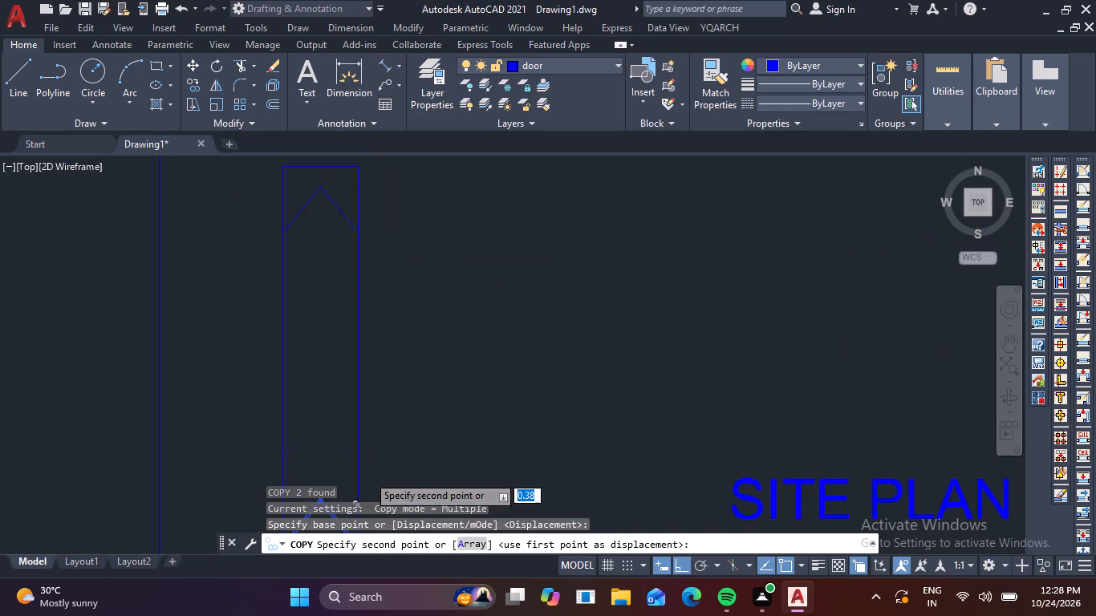
middle_drag(401, 261, 354, 465)
click(312, 371)
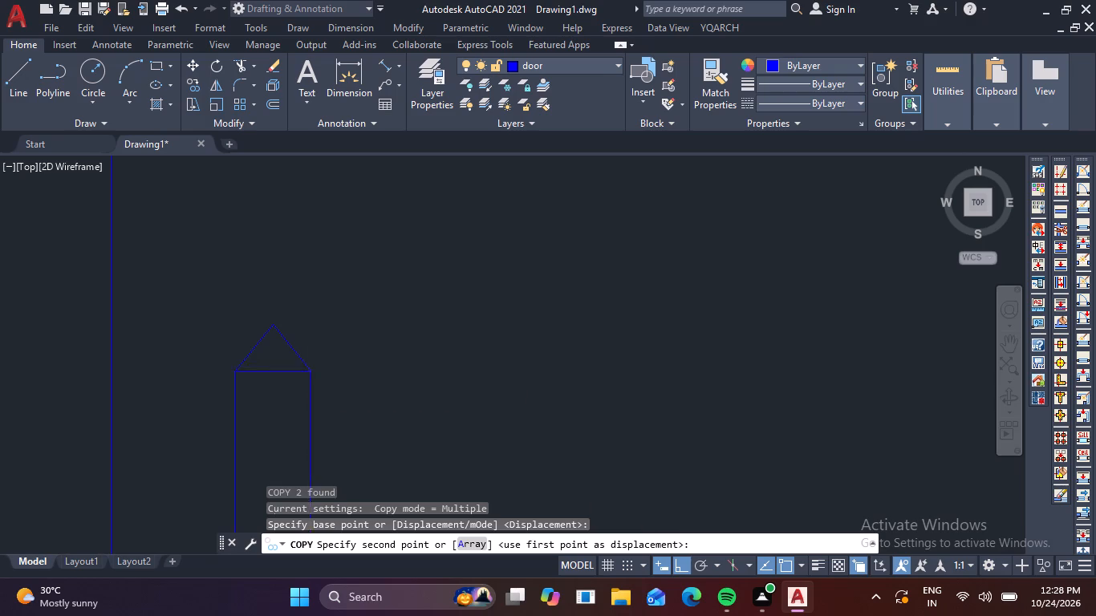
key(Escape)
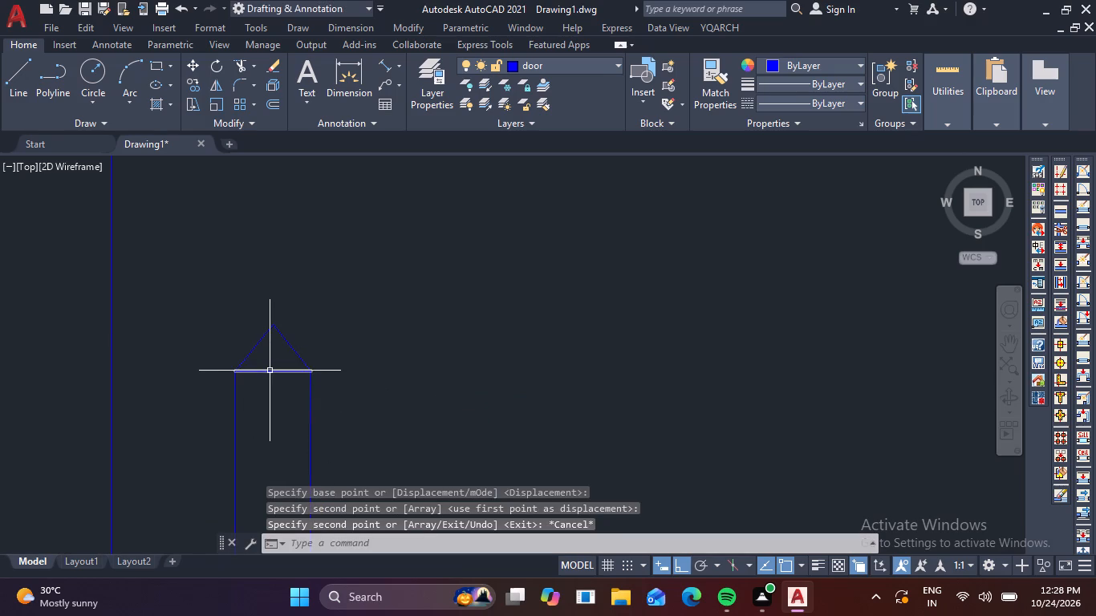
Delete the horizontal line beneath the pointed top so the arrow outline is open there.
click(270, 371)
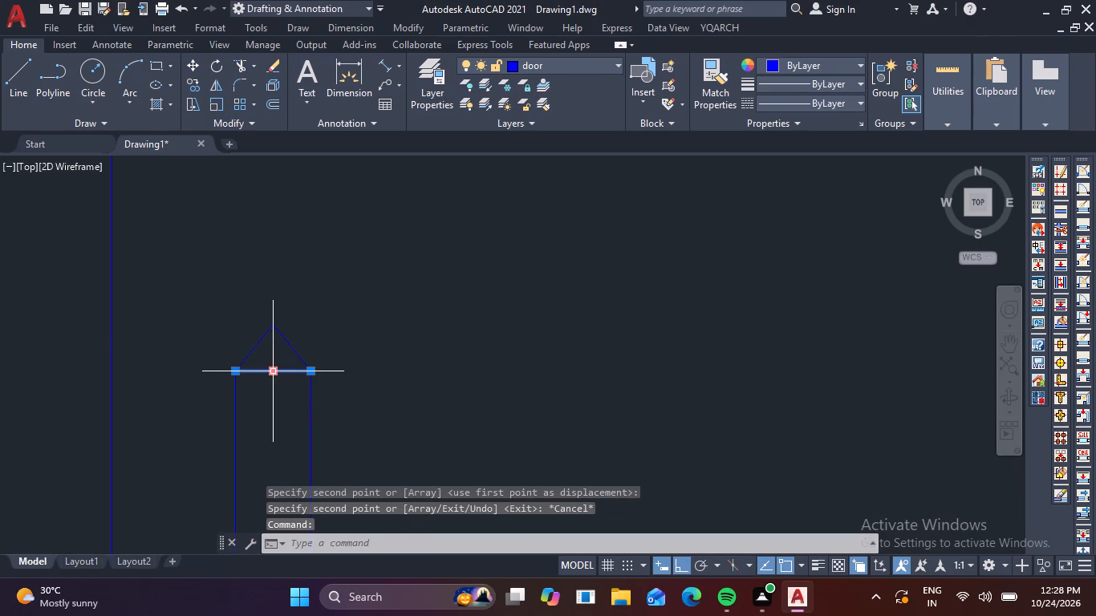
key(Delete)
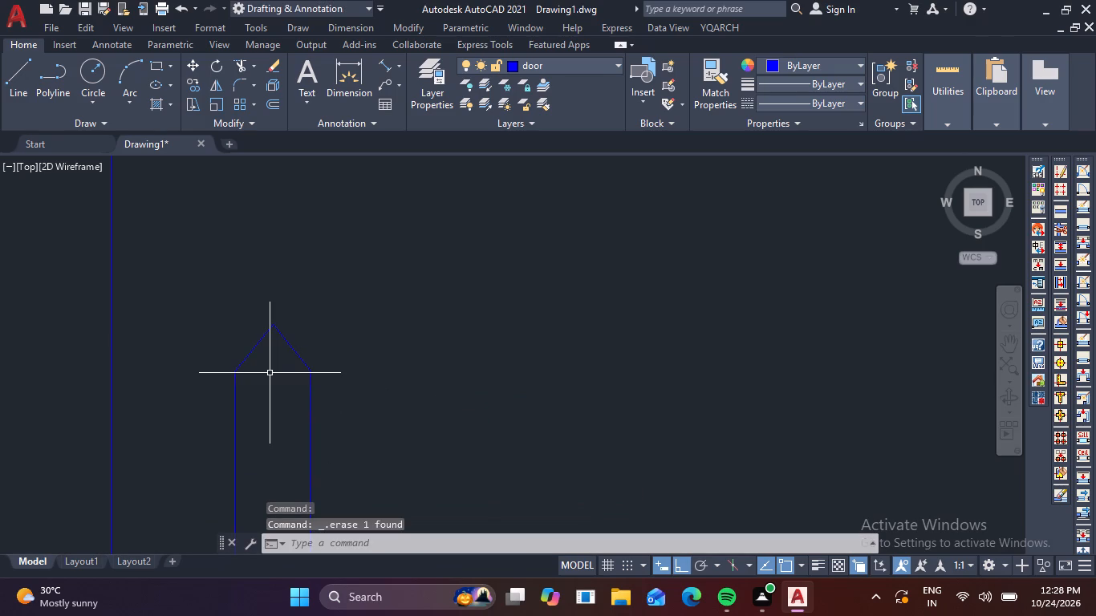
Copy the Plot No. 740 label horizontally to the left, placing the copy between the original and the arrow.
scroll(309, 369, down, 2)
scroll(408, 371, down, 1)
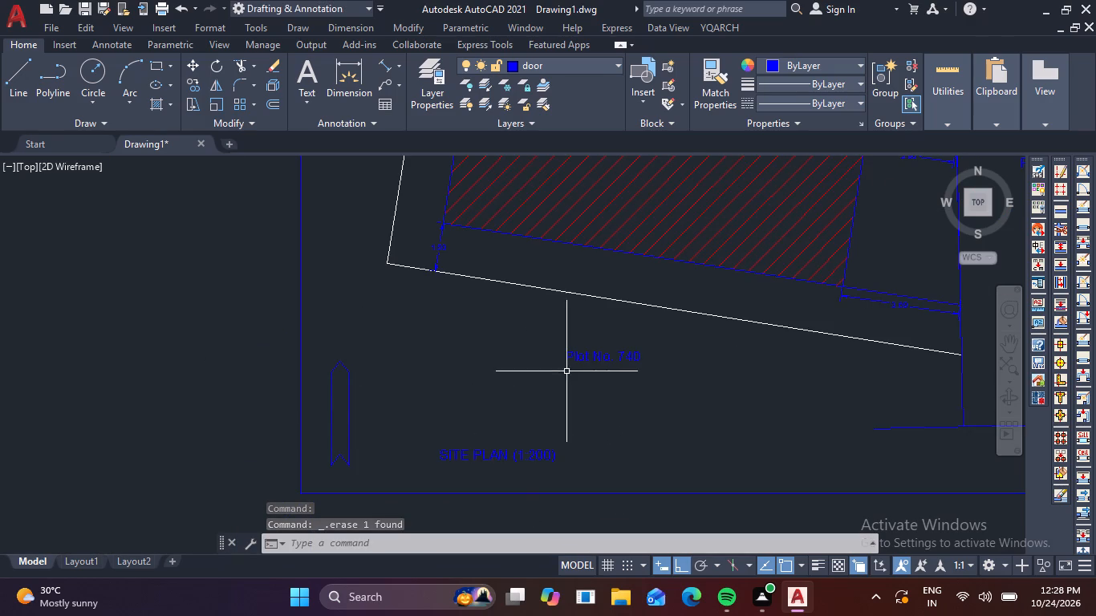
click(576, 357)
text(CO)
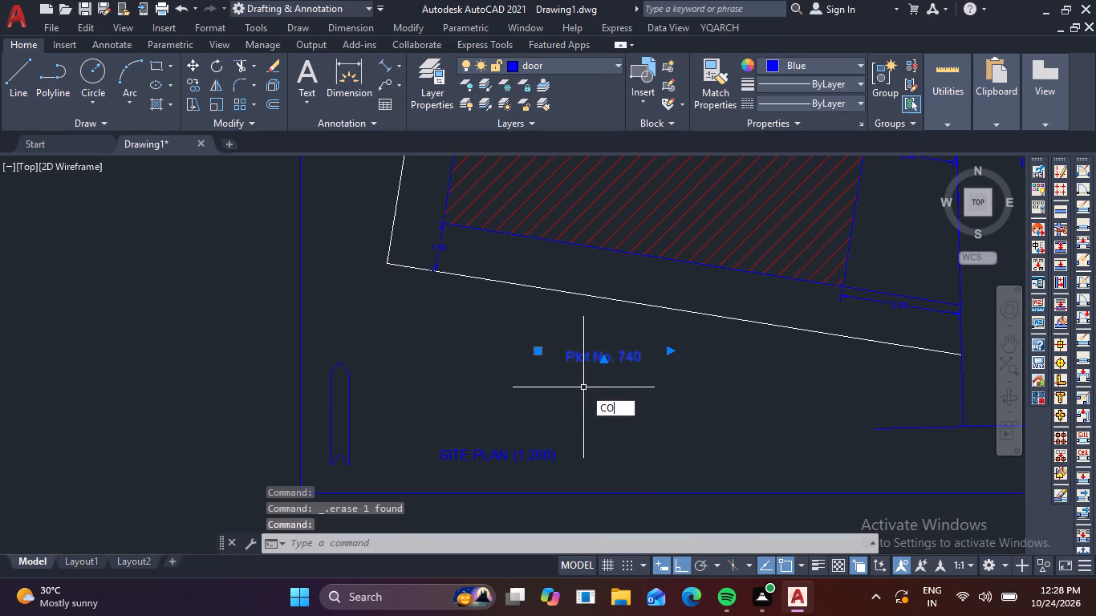
key(space)
click(584, 387)
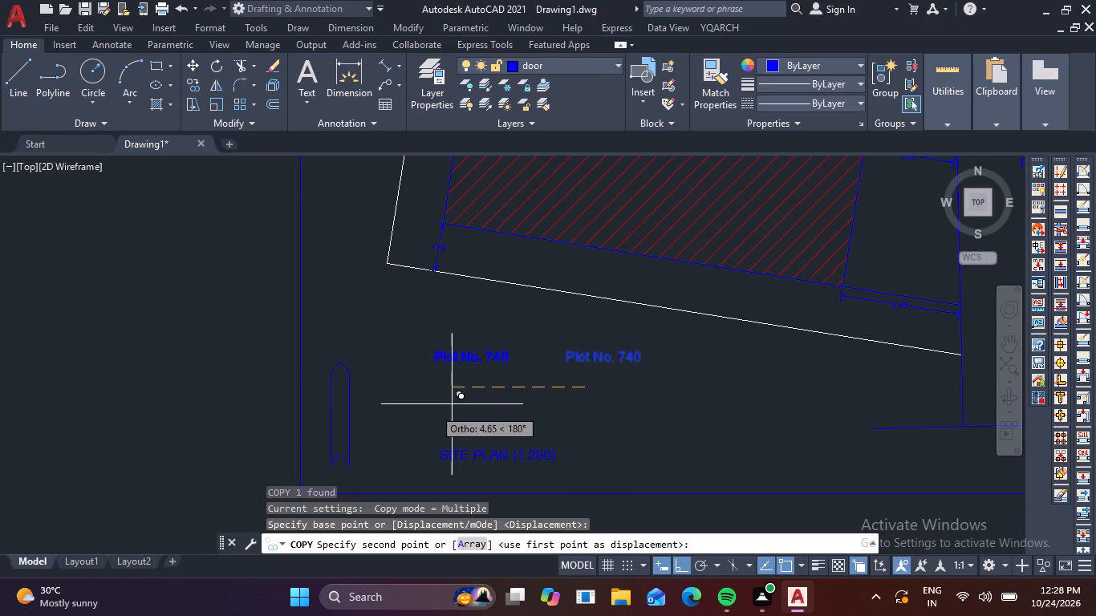
click(432, 408)
key(Escape)
Replace the copied label's text with N and narrow its text frame to suit the single letter.
double_click(448, 361)
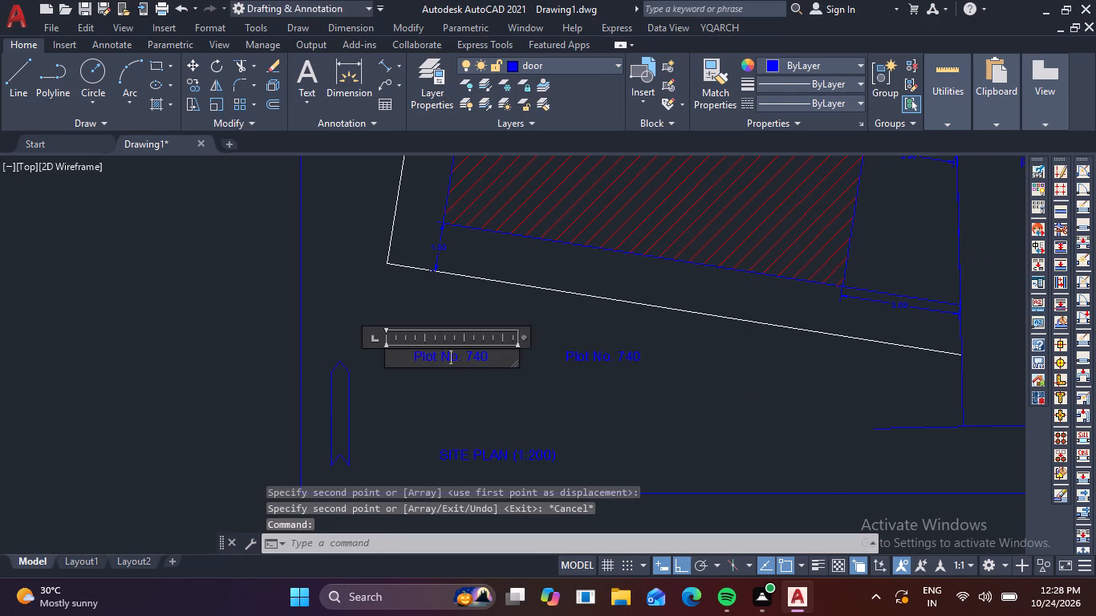
click(494, 360)
key(BackSpace)
key(BackSpace)
key(BackSpace)
key(BackSpace)
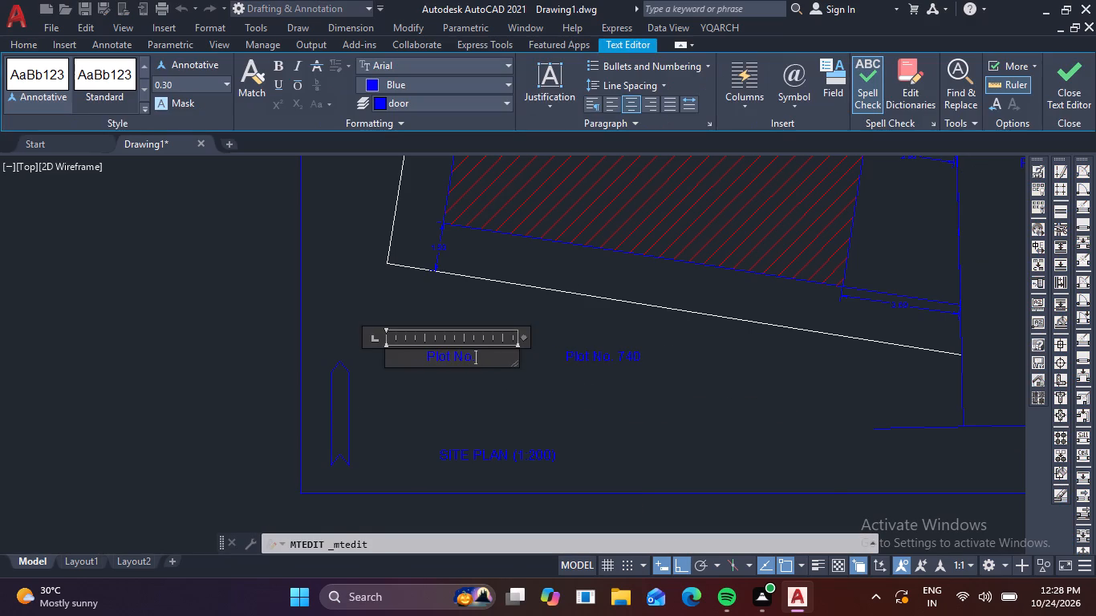
key(BackSpace)
key(BackSpace)
key(BackSpace)
key(BackSpace)
key(BackSpace)
key(BackSpace)
key(BackSpace)
key(BackSpace)
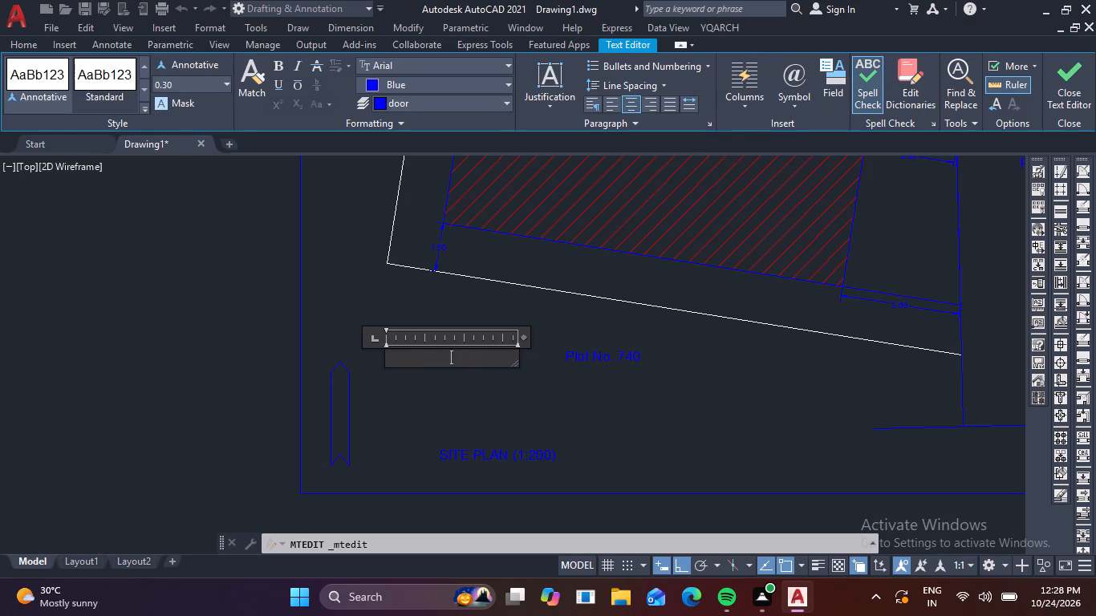
key(n)
drag(522, 336, 423, 337)
click(427, 427)
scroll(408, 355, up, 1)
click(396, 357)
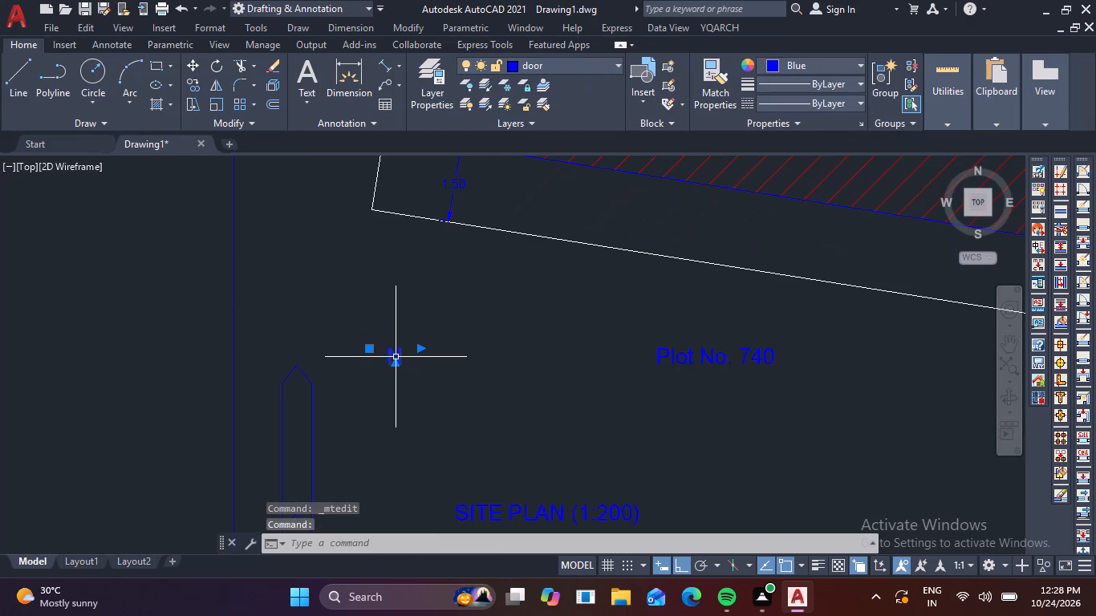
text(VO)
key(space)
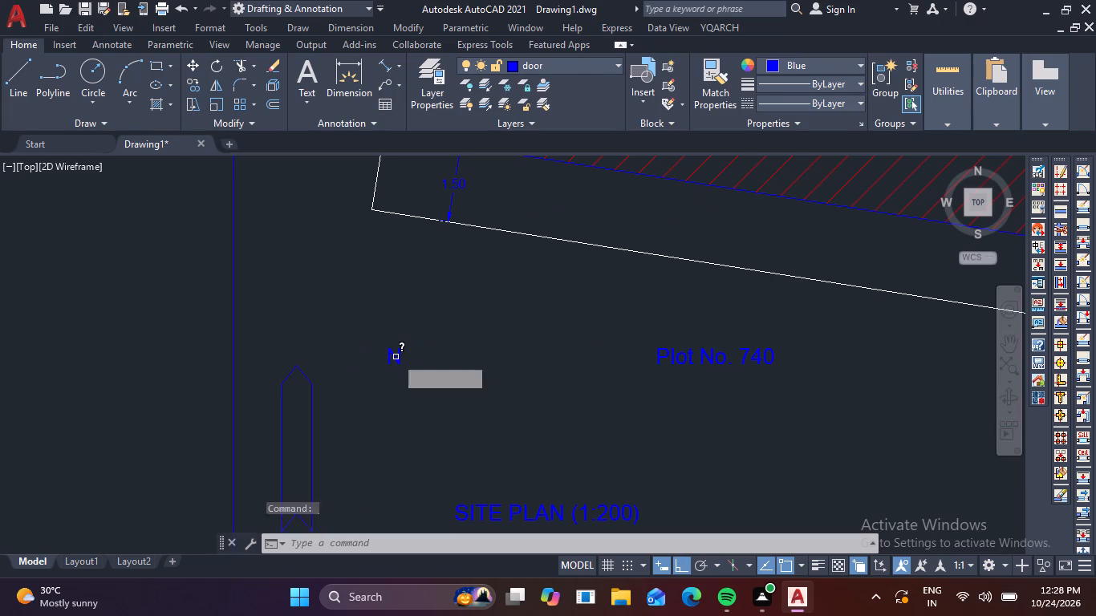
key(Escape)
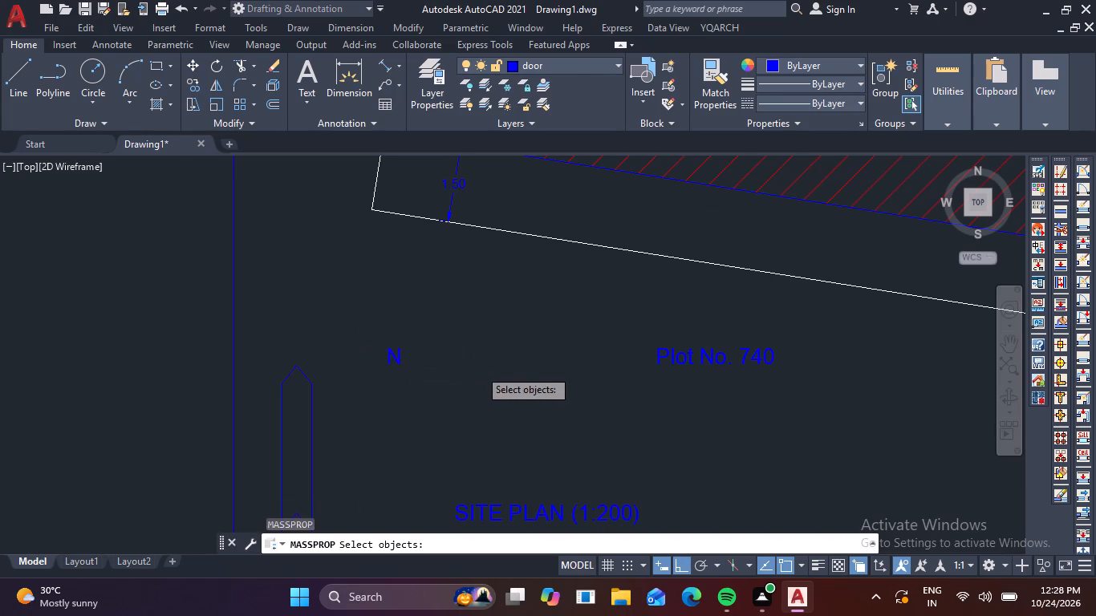
Move the letter N to just above the arrow's tip, centred on it, turning Ortho off to place it freely.
click(438, 375)
click(375, 333)
text(M)
key(space)
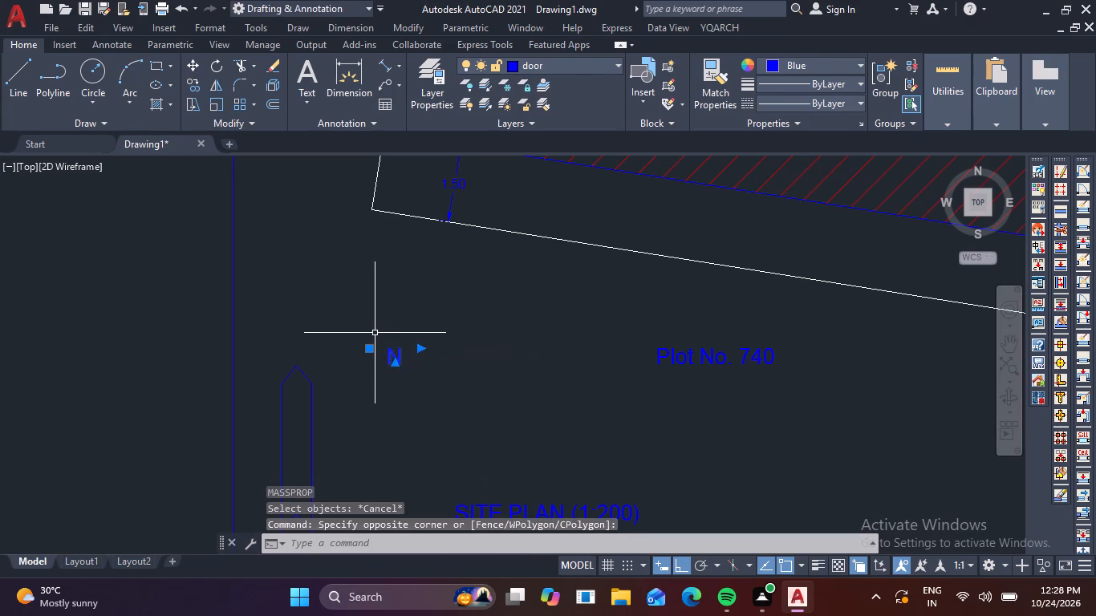
scroll(430, 382, up, 3)
click(276, 301)
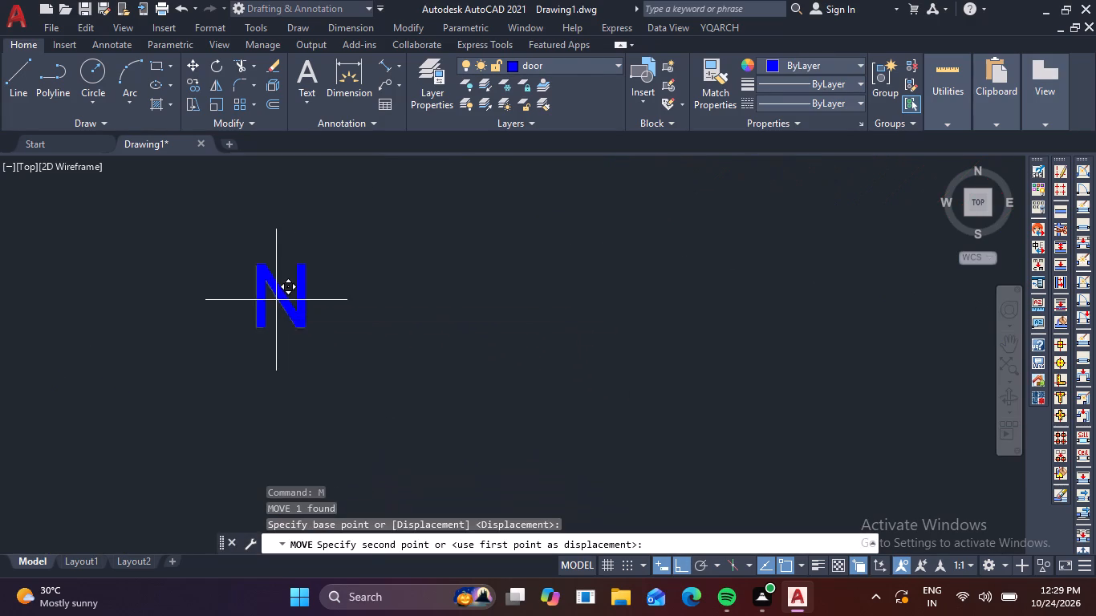
scroll(261, 306, down, 3)
scroll(154, 312, up, 3)
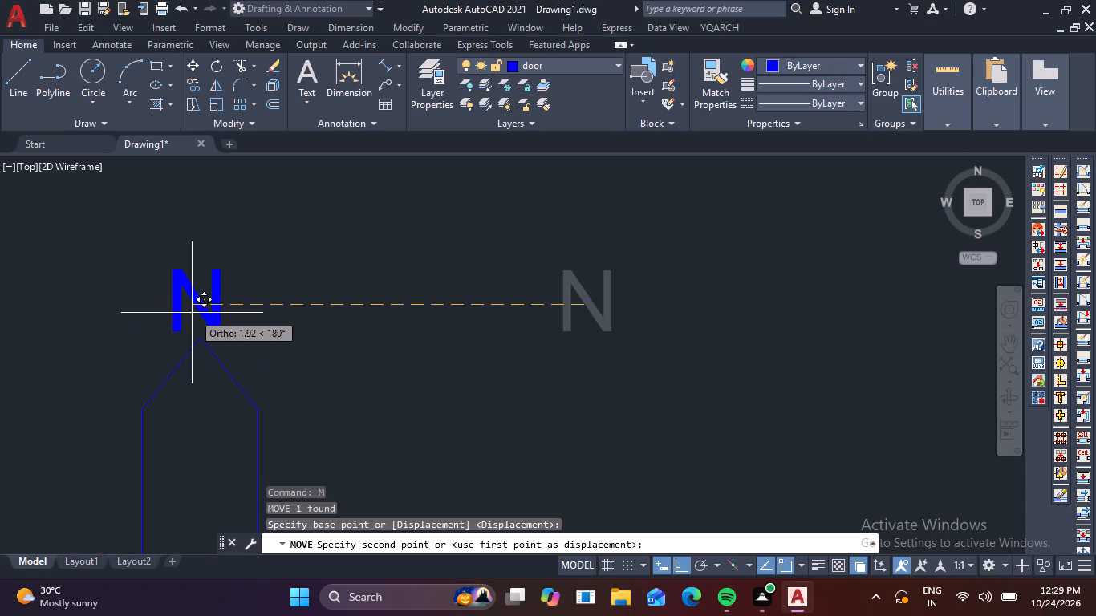
key(F8)
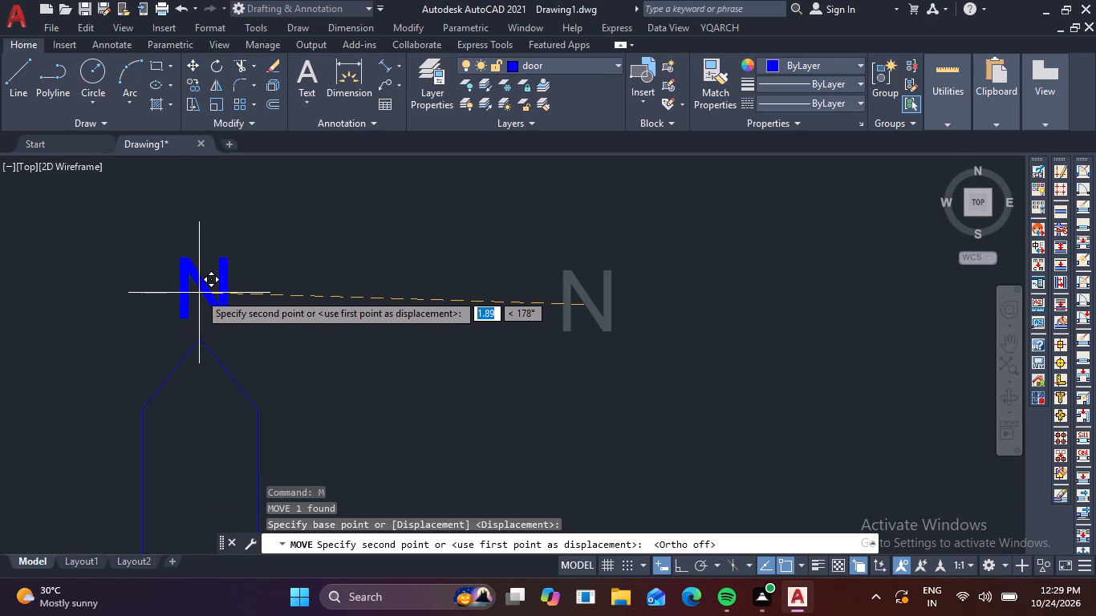
click(199, 293)
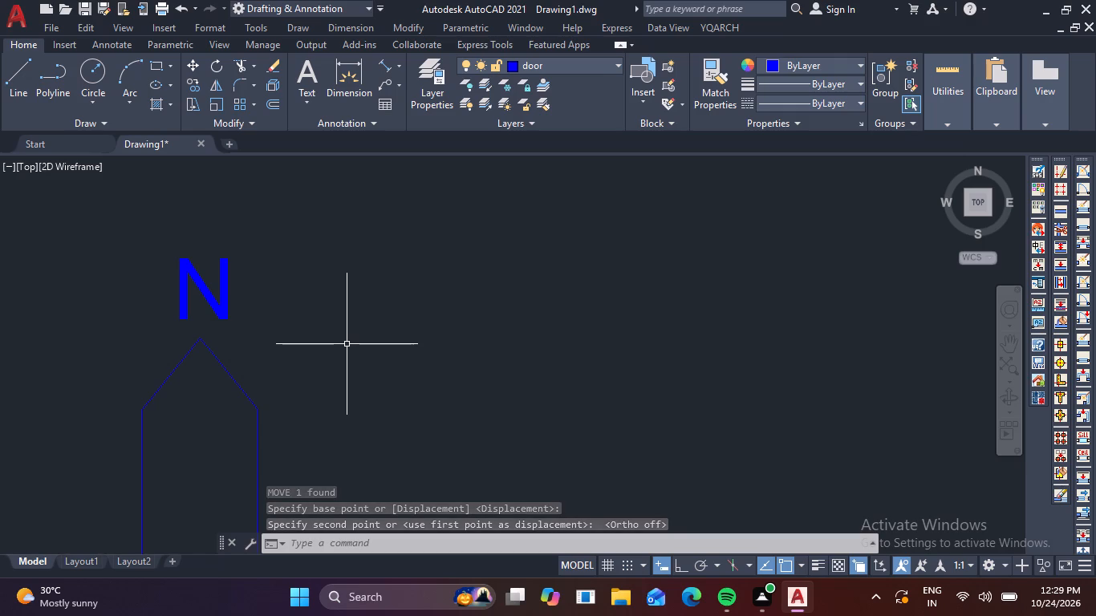
With Ortho on, draw a vertical line about 0.3 long above the N, starting about 0.57 above the arrow's tip.
text(L)
key(space)
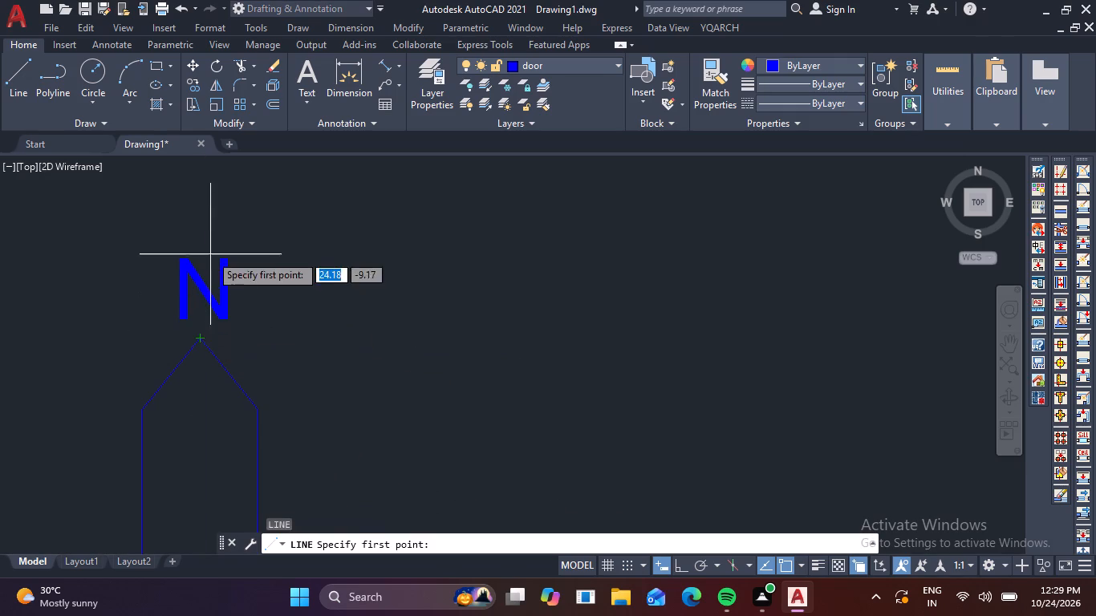
middle_drag(204, 232, 174, 361)
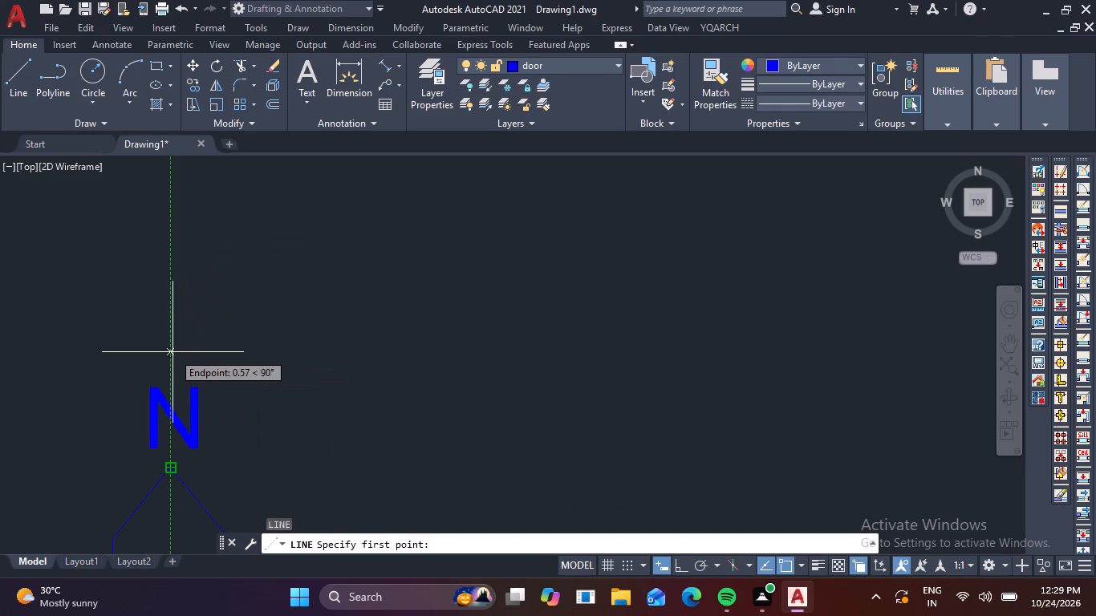
click(170, 353)
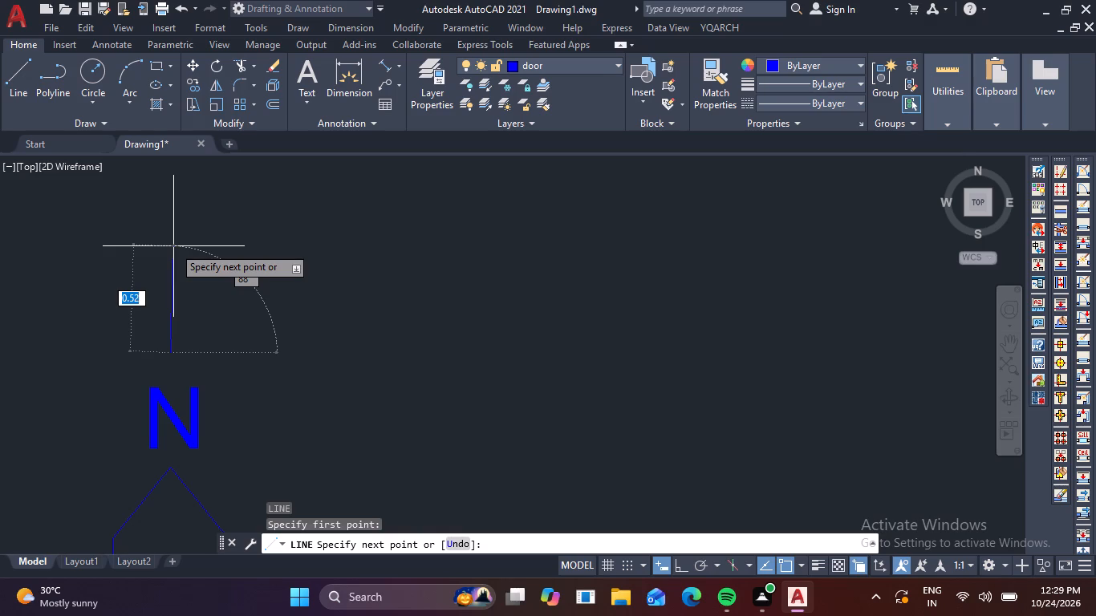
key(F8)
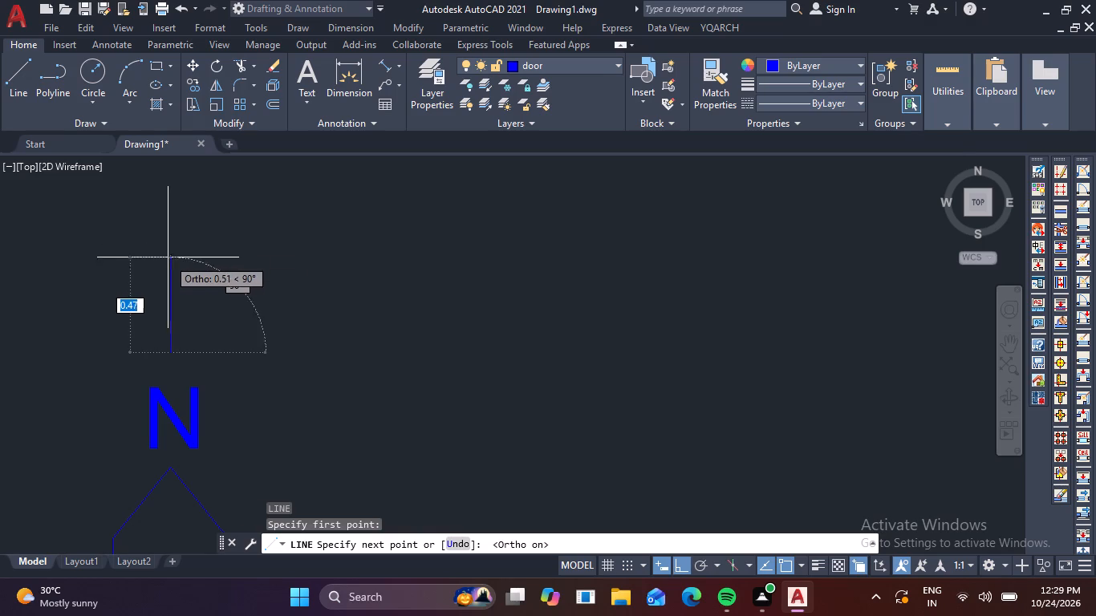
click(172, 294)
key(Escape)
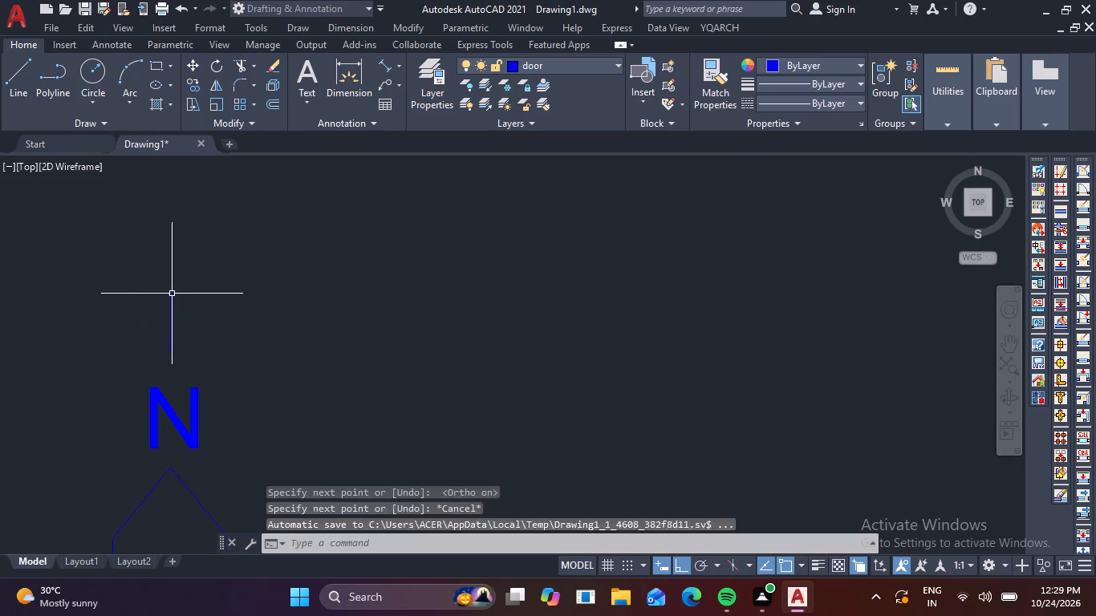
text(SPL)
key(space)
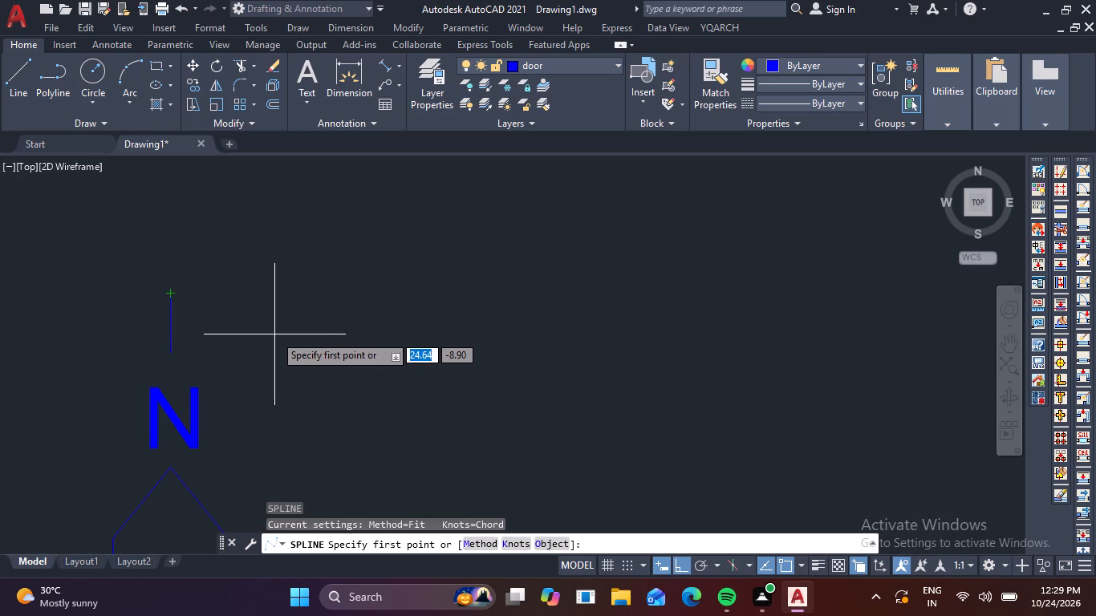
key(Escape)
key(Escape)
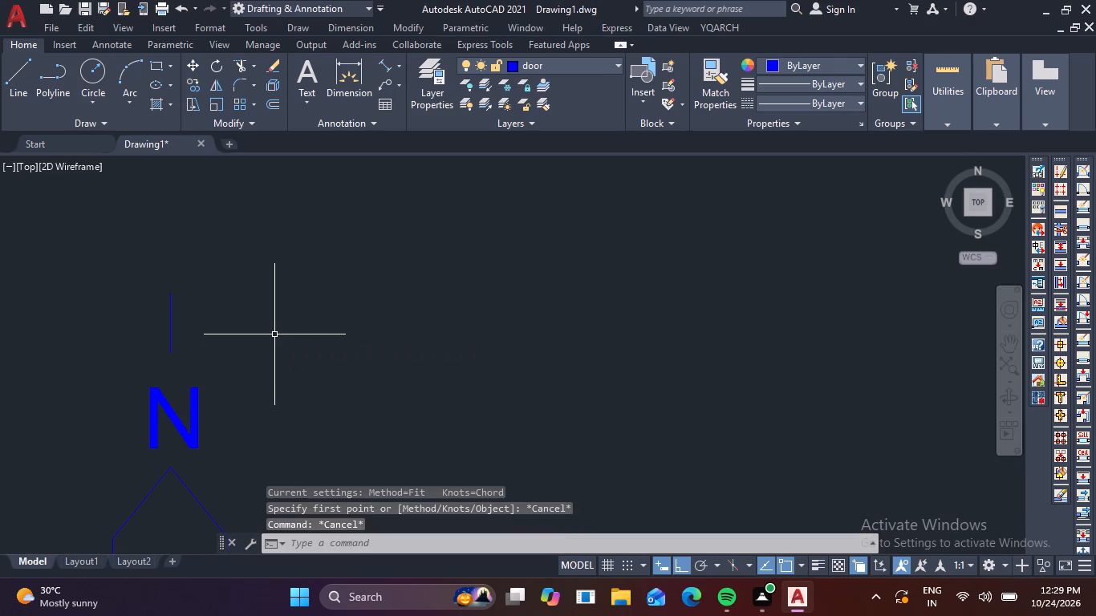
With Ortho off, draw a three-point spline from the upper end of the line above the N, bulging left and ending about 0.5 directly above its start.
text(SPL)
key(space)
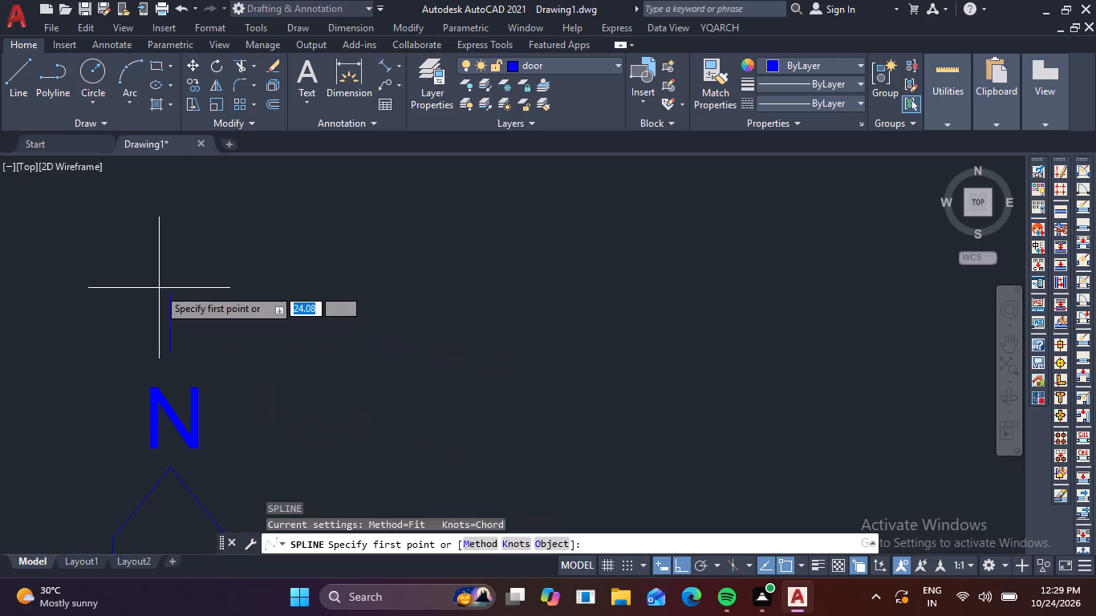
click(174, 291)
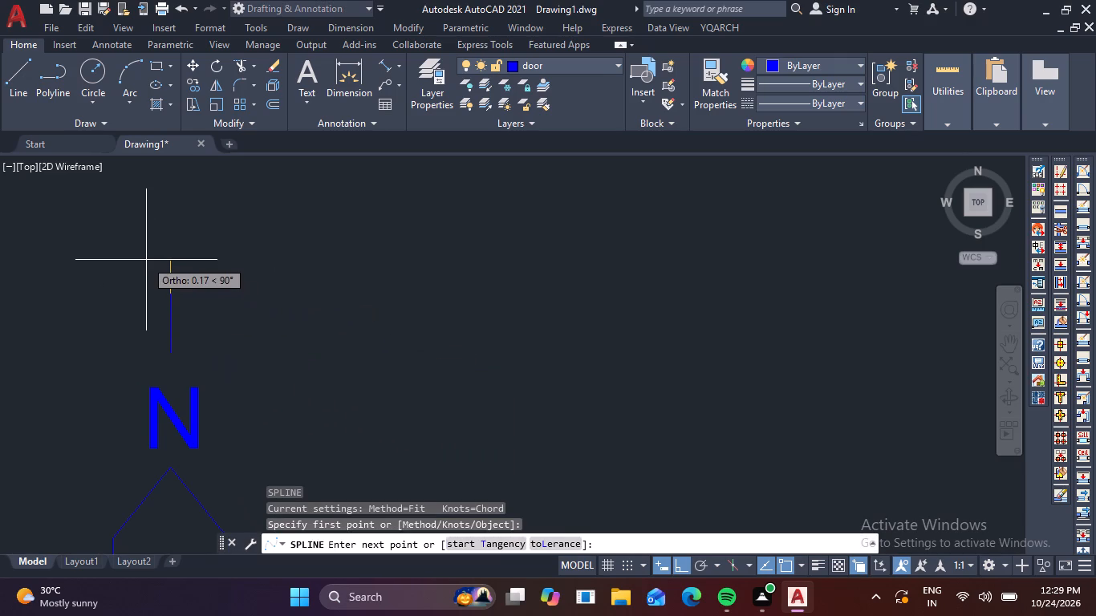
key(F8)
click(148, 258)
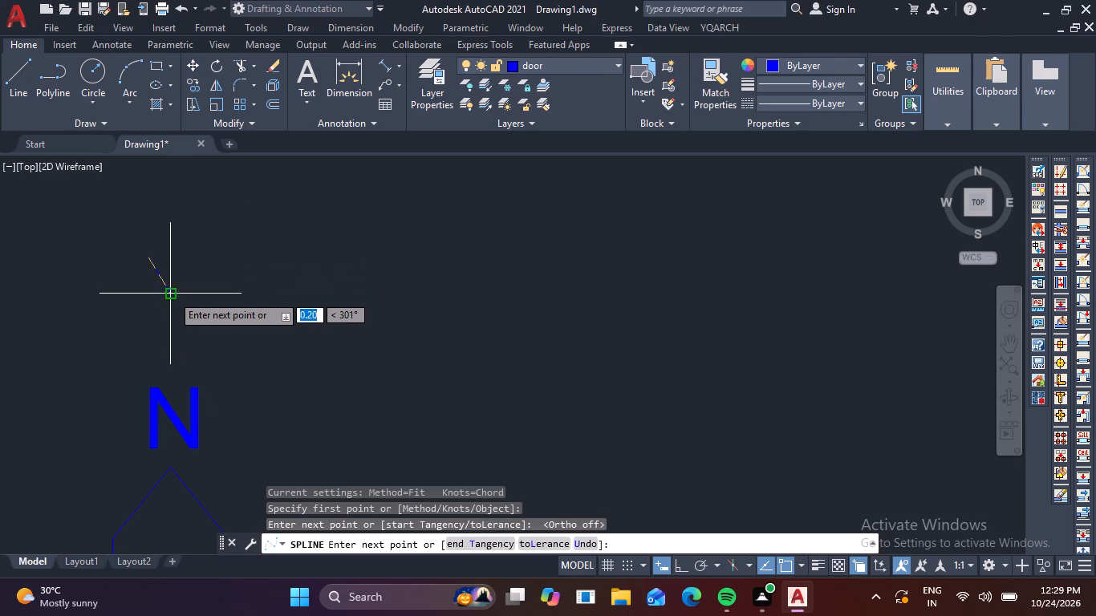
middle_drag(172, 294, 170, 362)
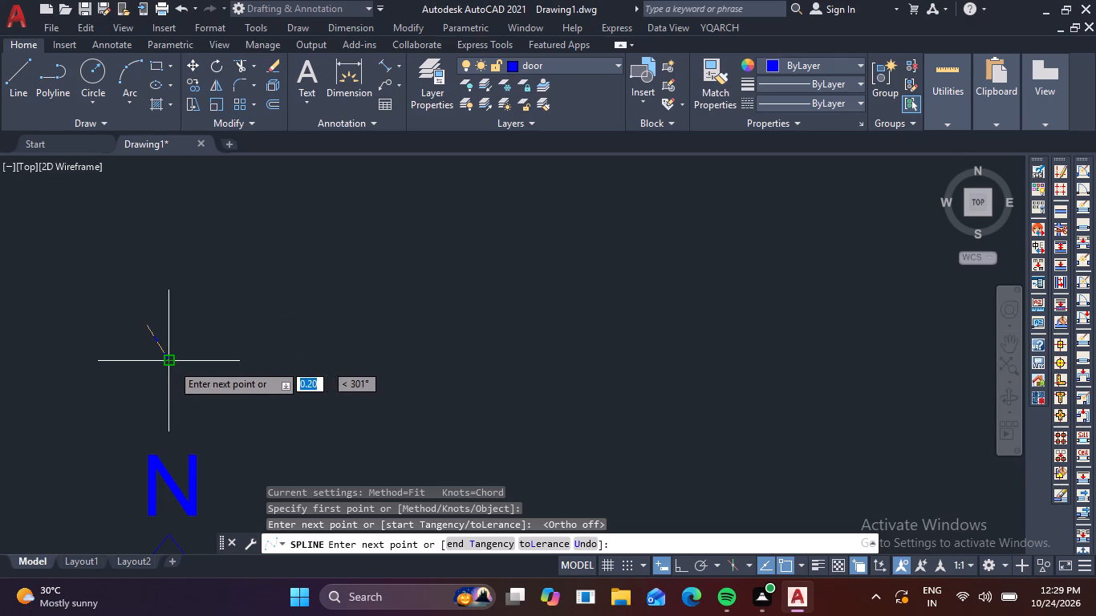
key(F8)
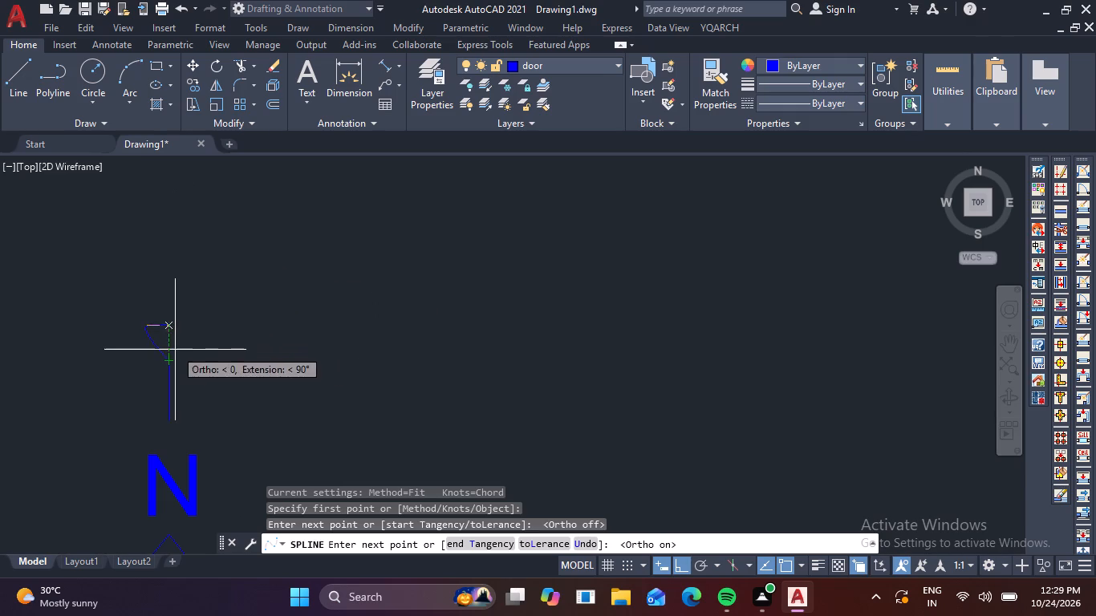
key(F8)
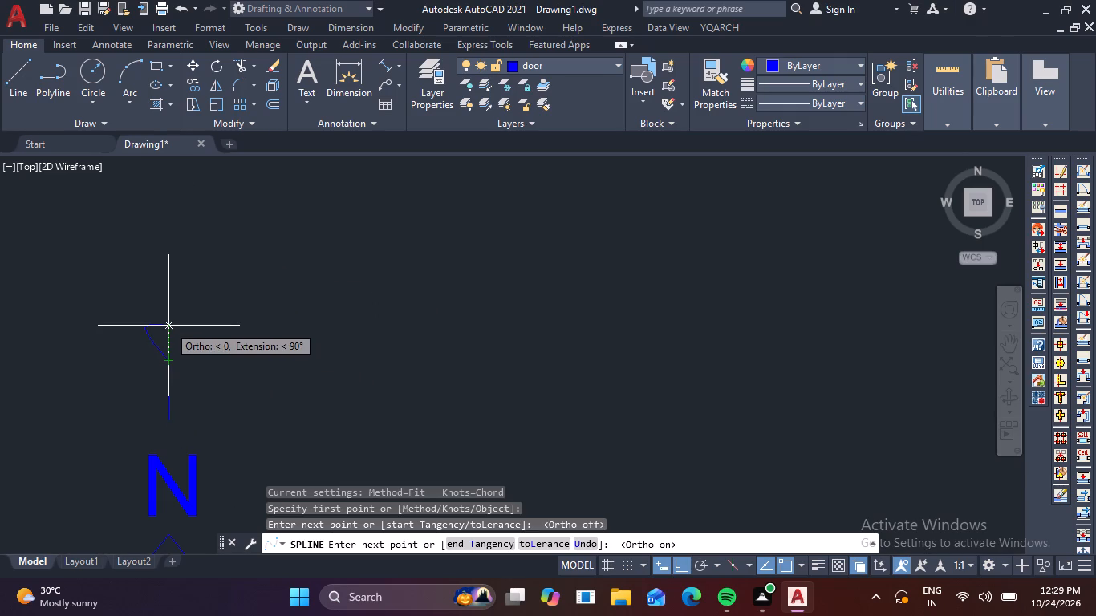
click(173, 255)
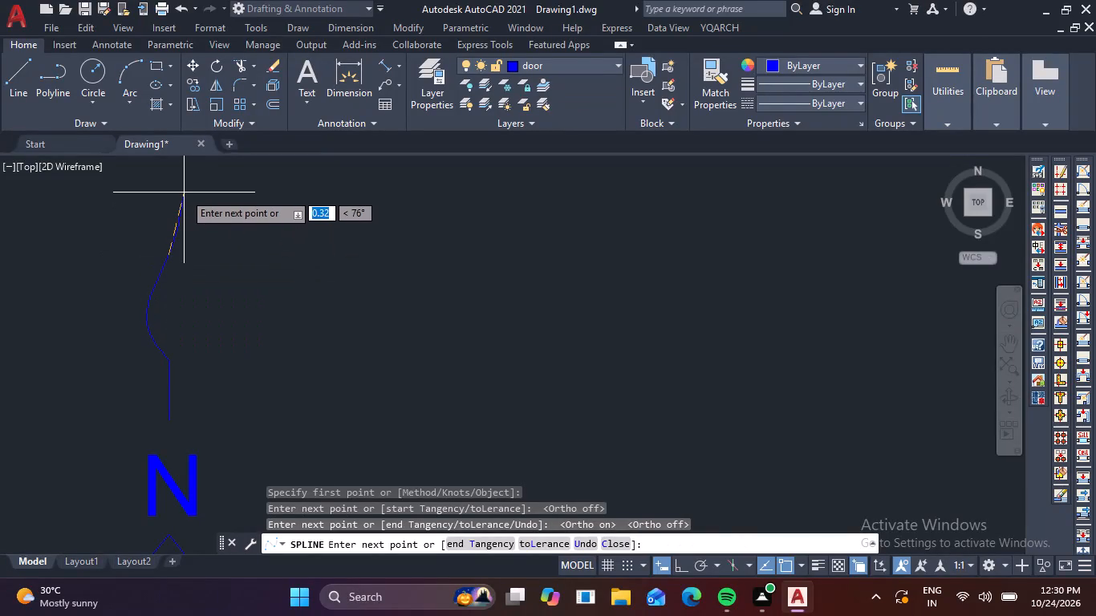
key(space)
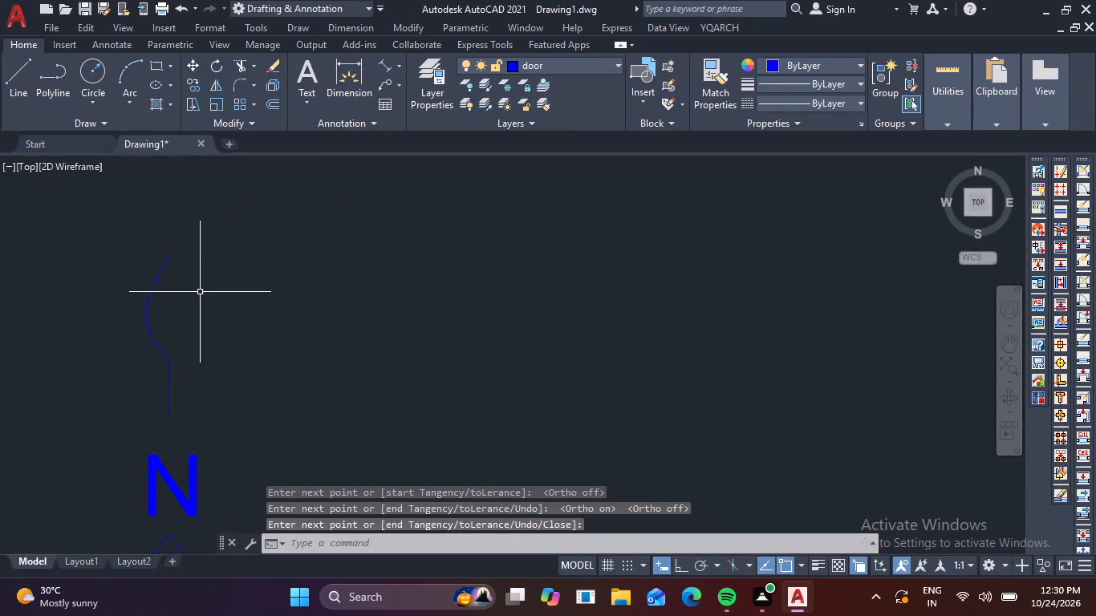
Mirror the spline about a vertical axis through the upper end of the line, keeping the original, to form a closed leaf shape.
drag(196, 296, 170, 278)
click(102, 244)
text(MI)
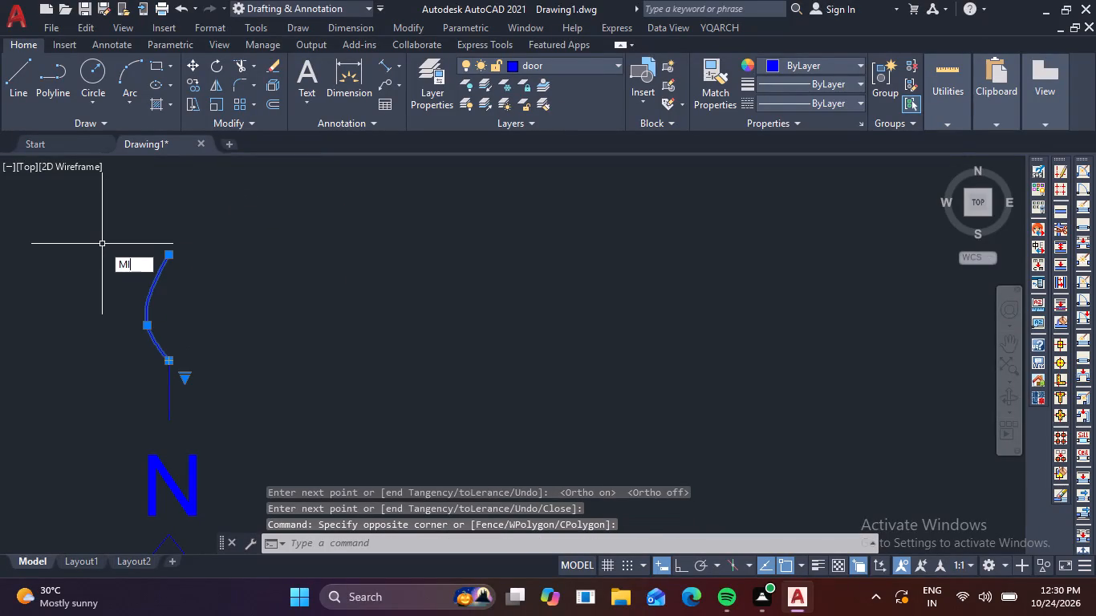
key(space)
click(170, 359)
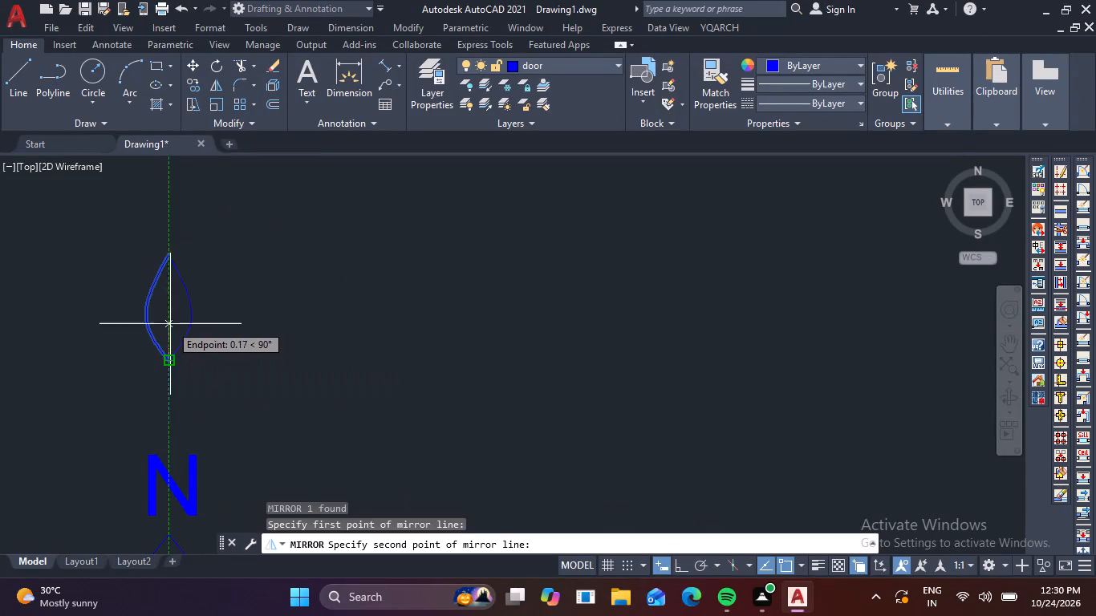
key(F8)
click(177, 194)
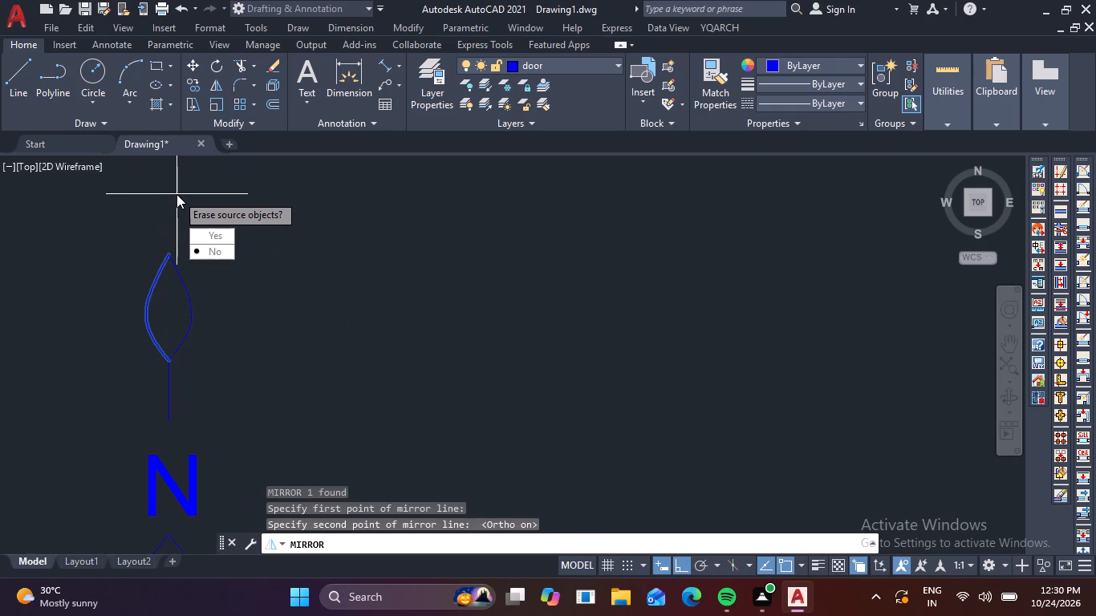
key(space)
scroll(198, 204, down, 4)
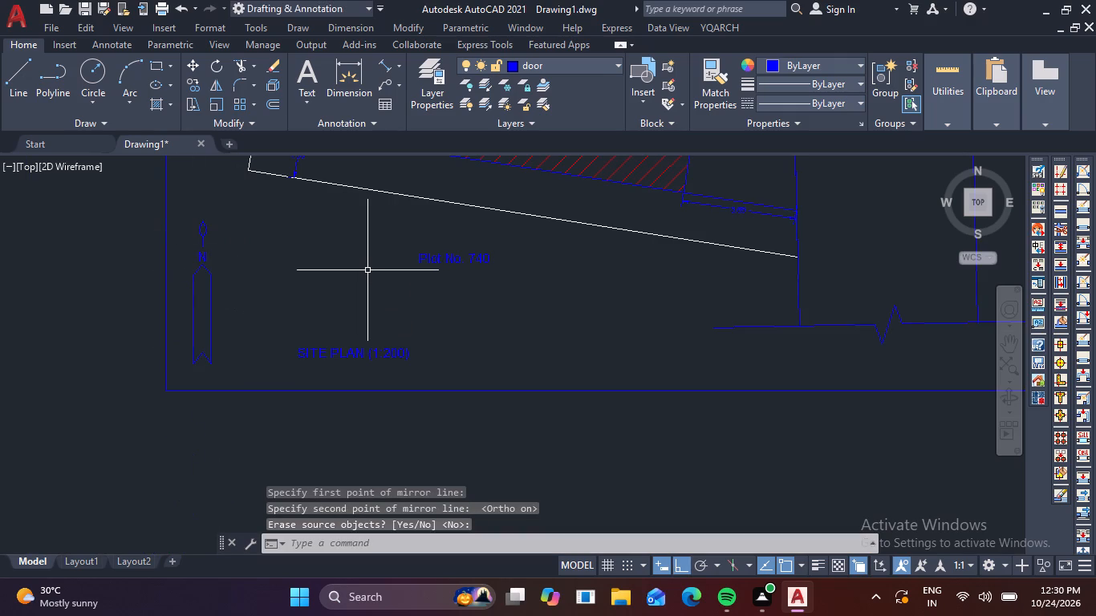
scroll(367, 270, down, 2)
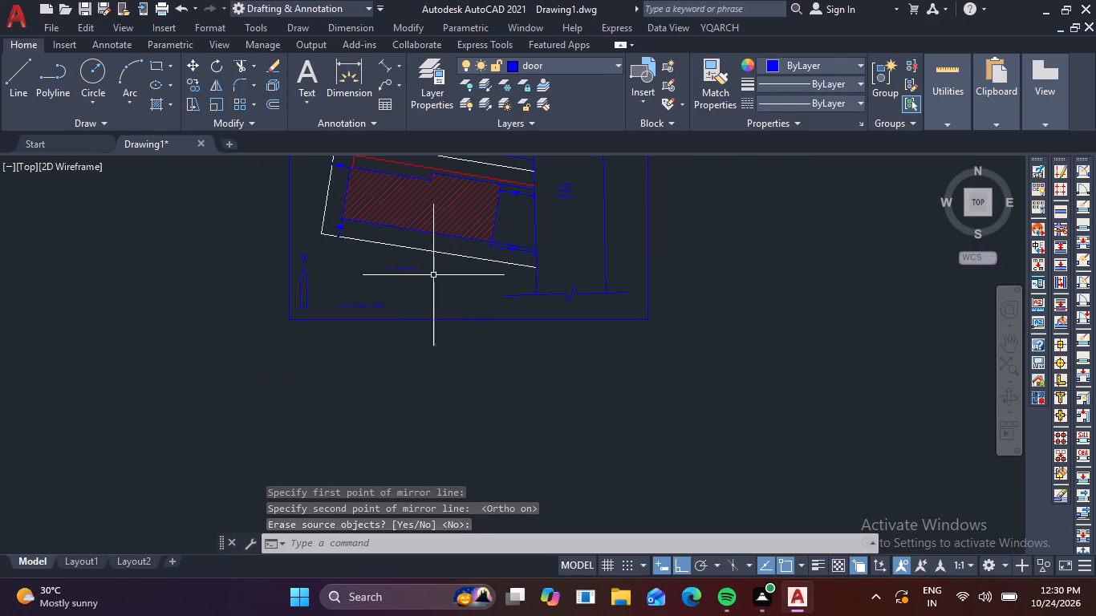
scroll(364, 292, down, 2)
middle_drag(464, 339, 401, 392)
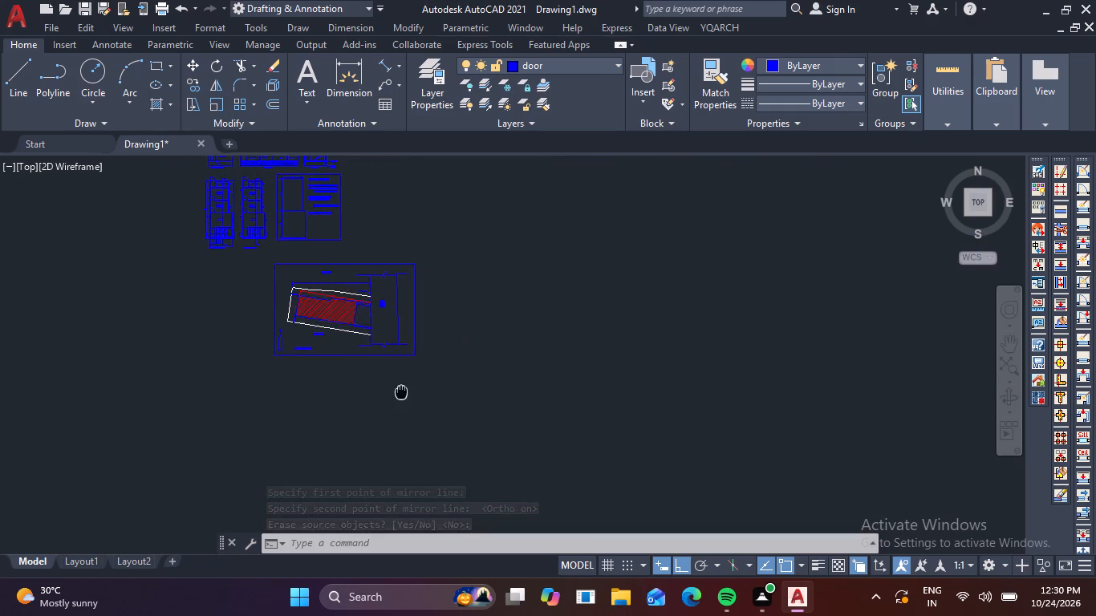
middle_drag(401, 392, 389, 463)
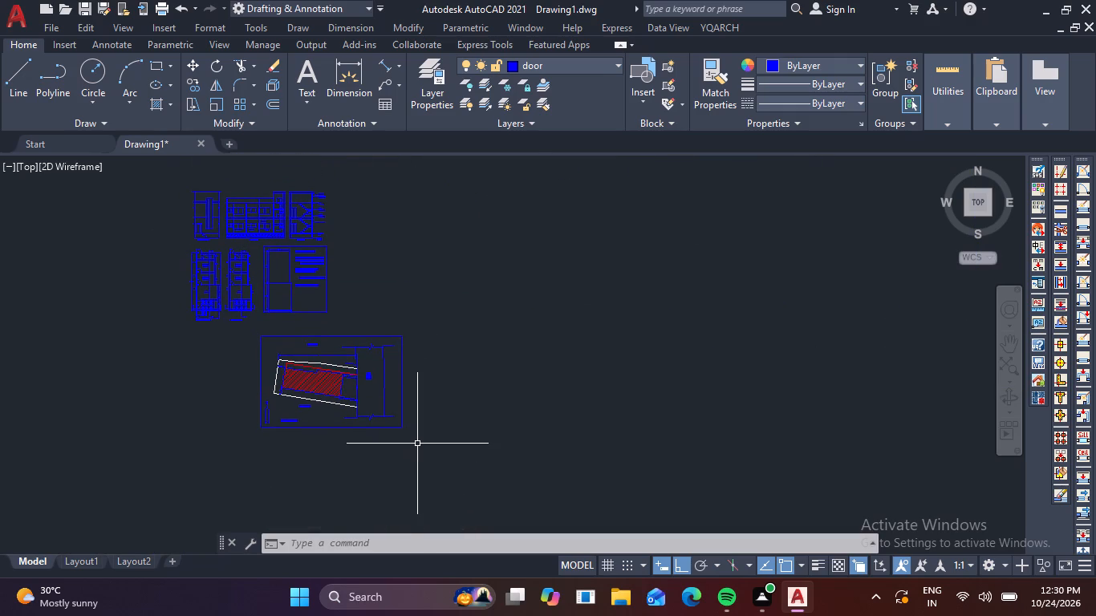
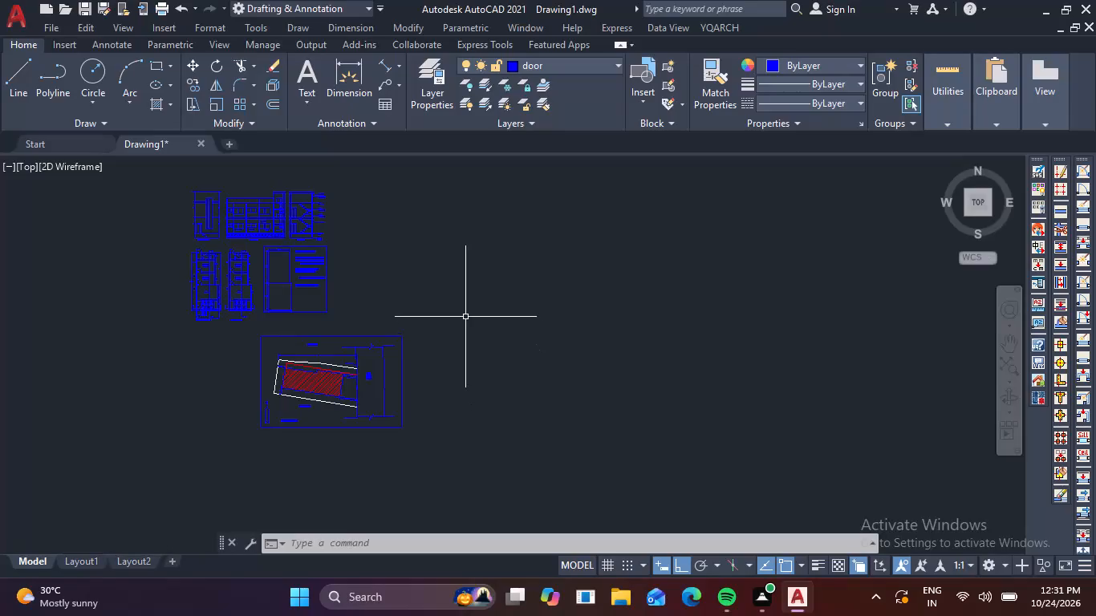
Draw a rectangle about 18.33 wide by 21.50 high in the empty space beside the elevation, section and notes drawings.
key(Escape)
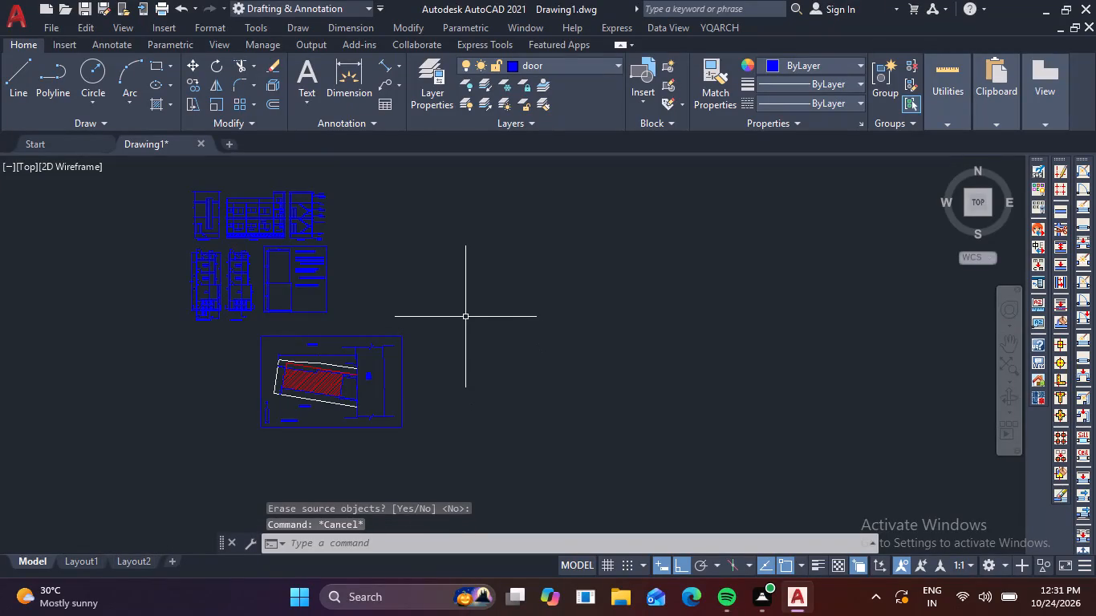
text(REC)
key(space)
scroll(343, 222, up, 1)
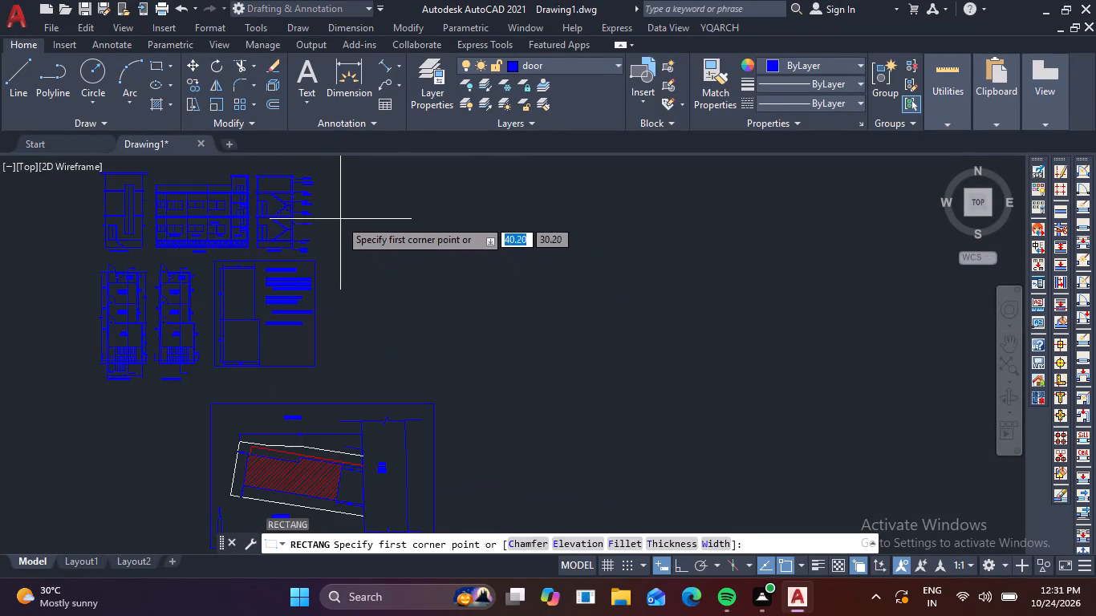
click(336, 195)
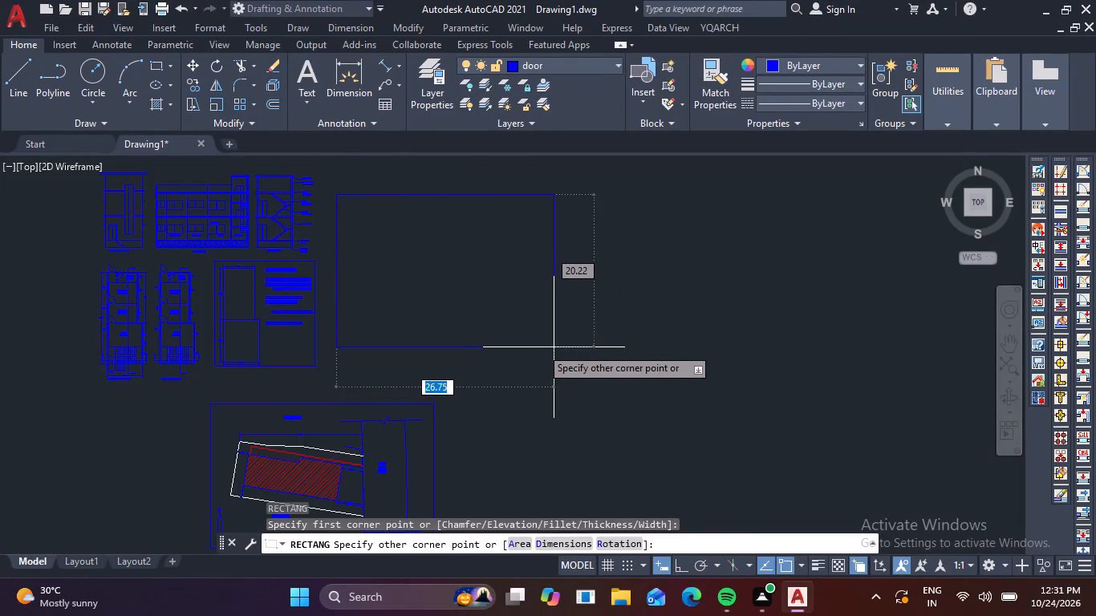
click(474, 357)
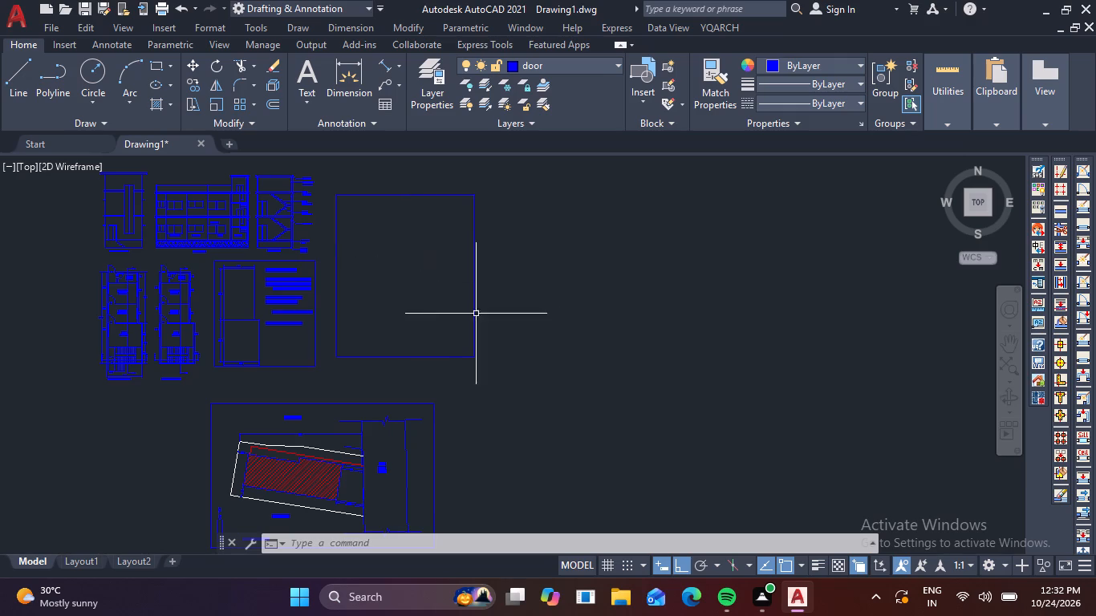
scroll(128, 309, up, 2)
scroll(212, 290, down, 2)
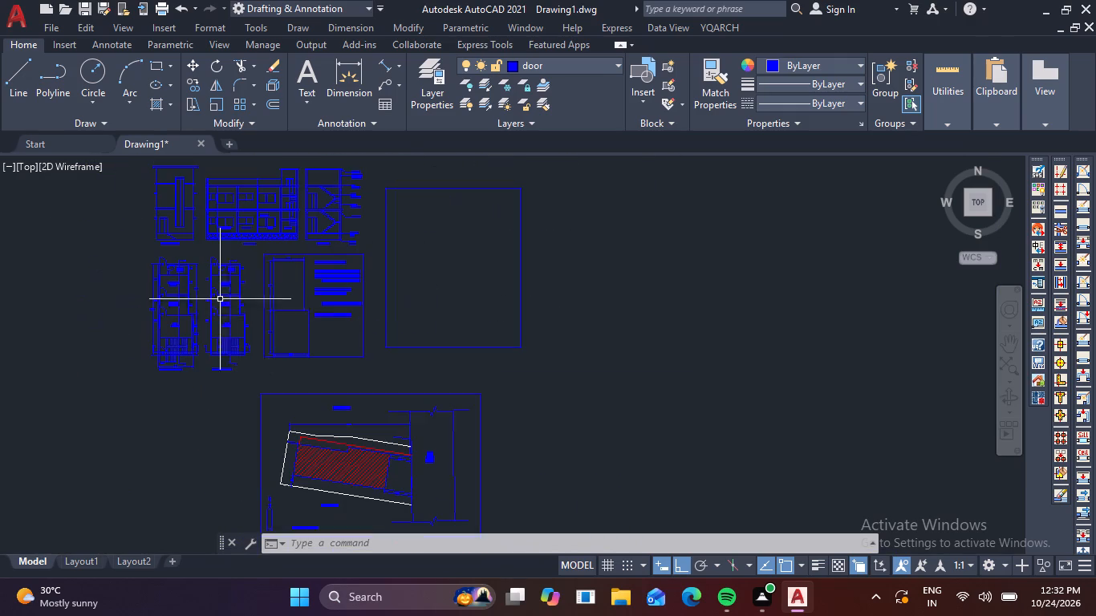
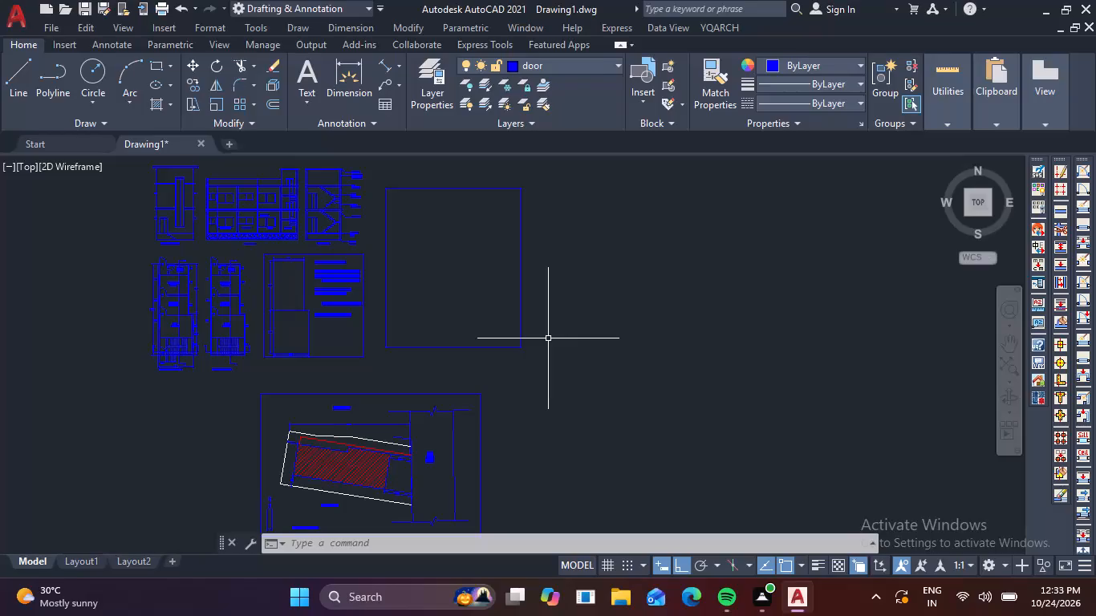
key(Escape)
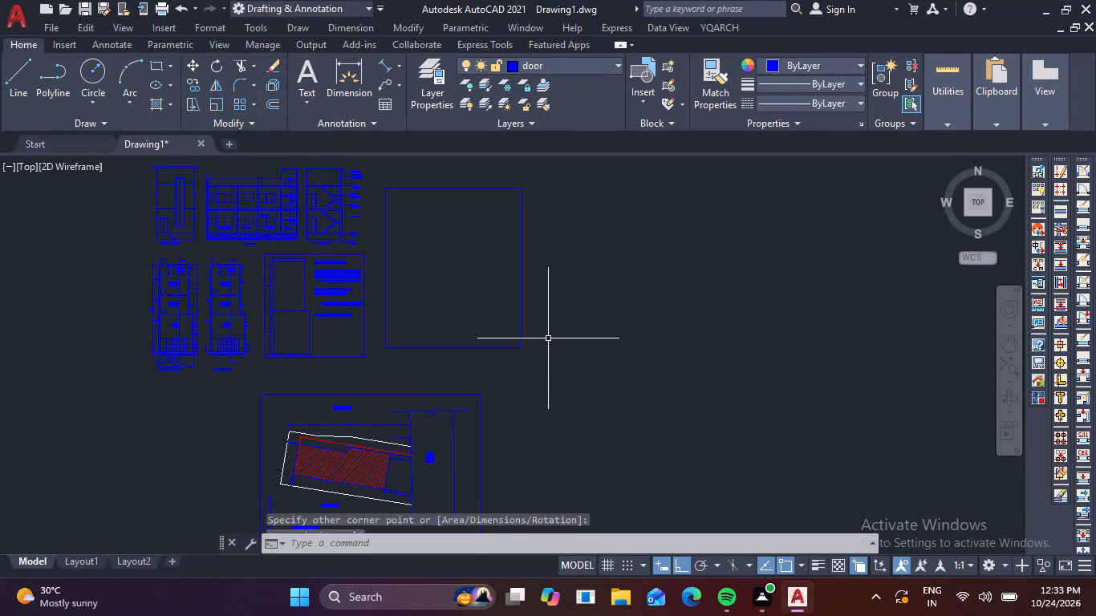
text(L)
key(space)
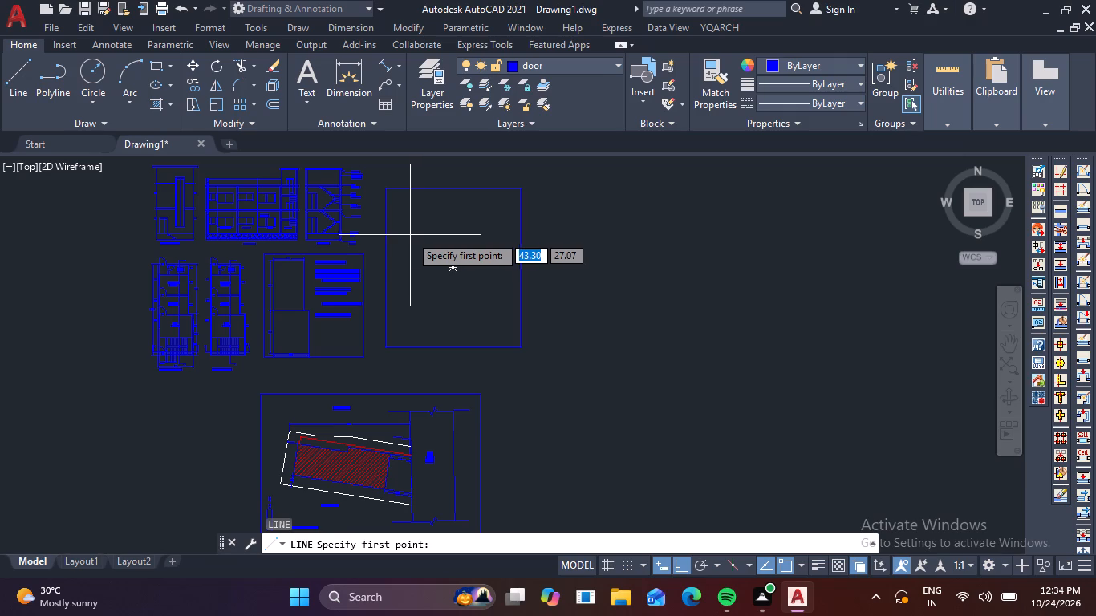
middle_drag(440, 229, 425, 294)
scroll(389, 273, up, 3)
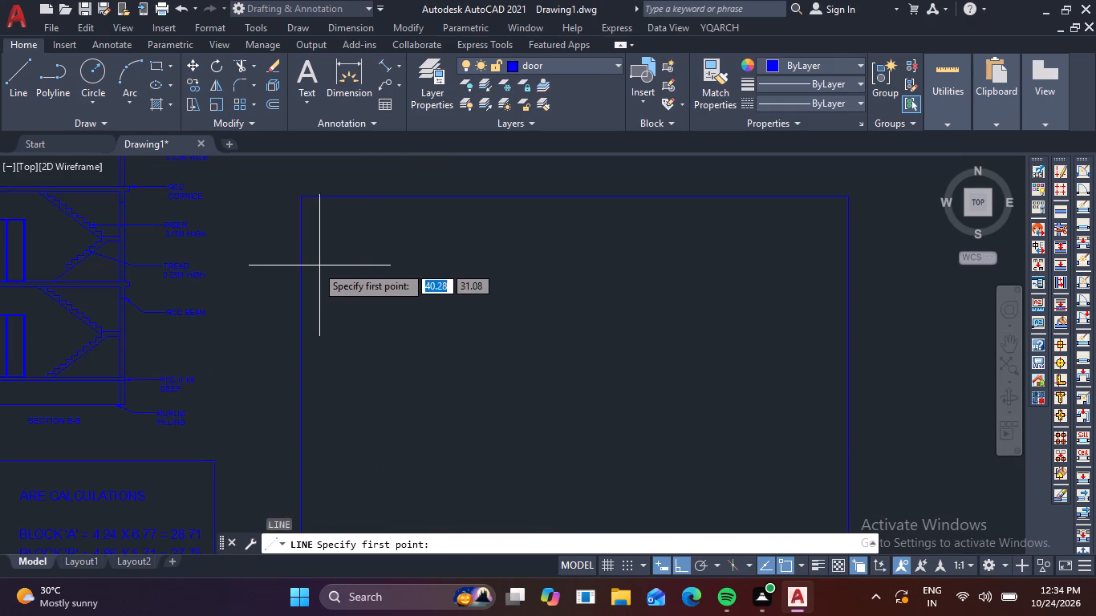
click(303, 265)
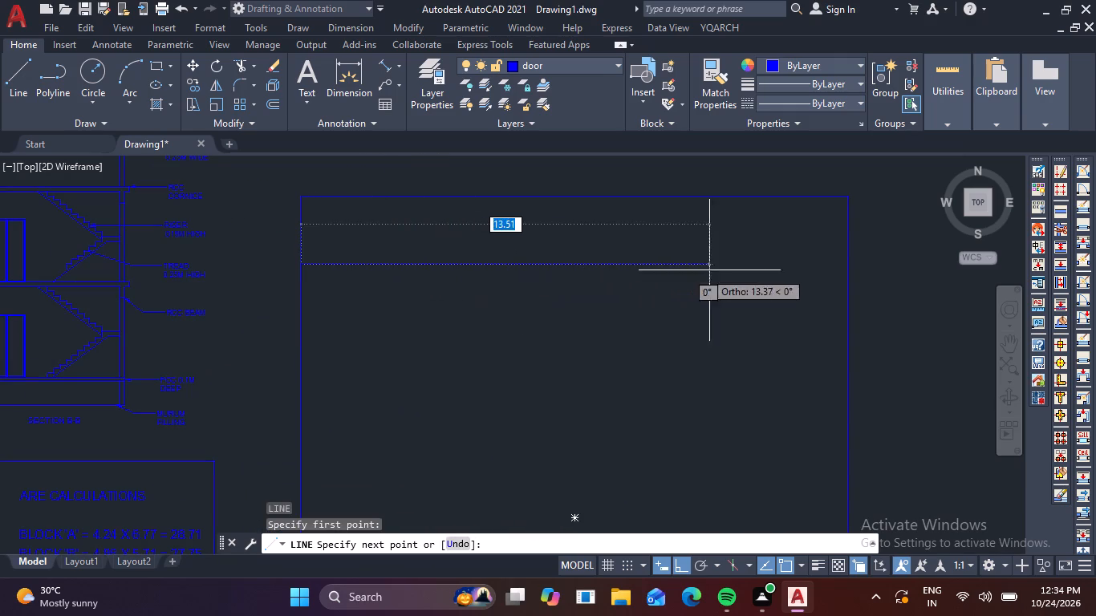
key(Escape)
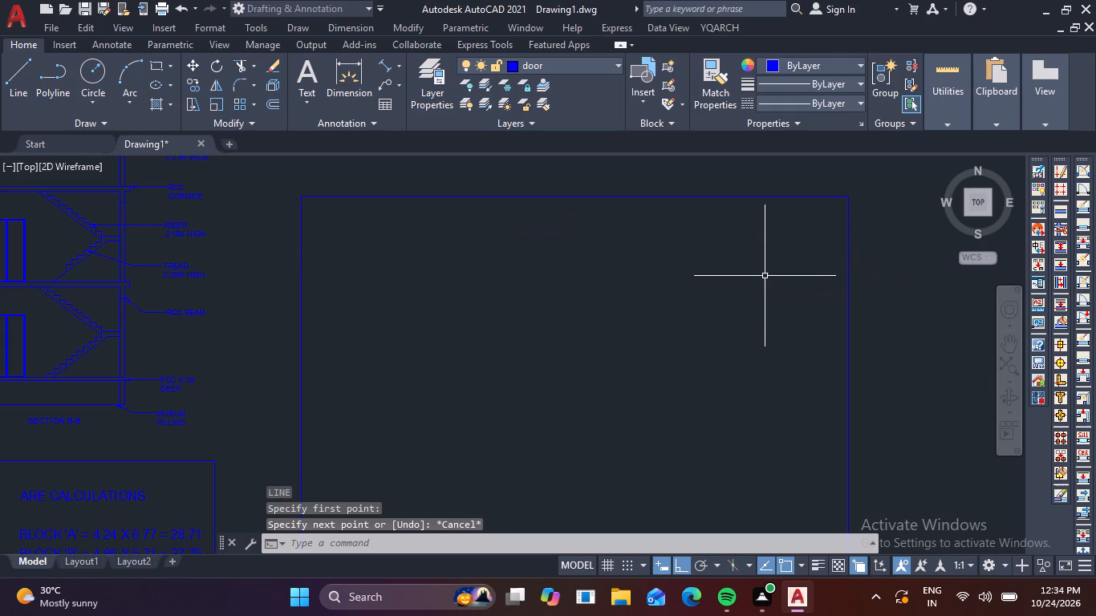
Draw a horizontal line across the full width of the new frame, just below its top edge, forming a header strip.
key(space)
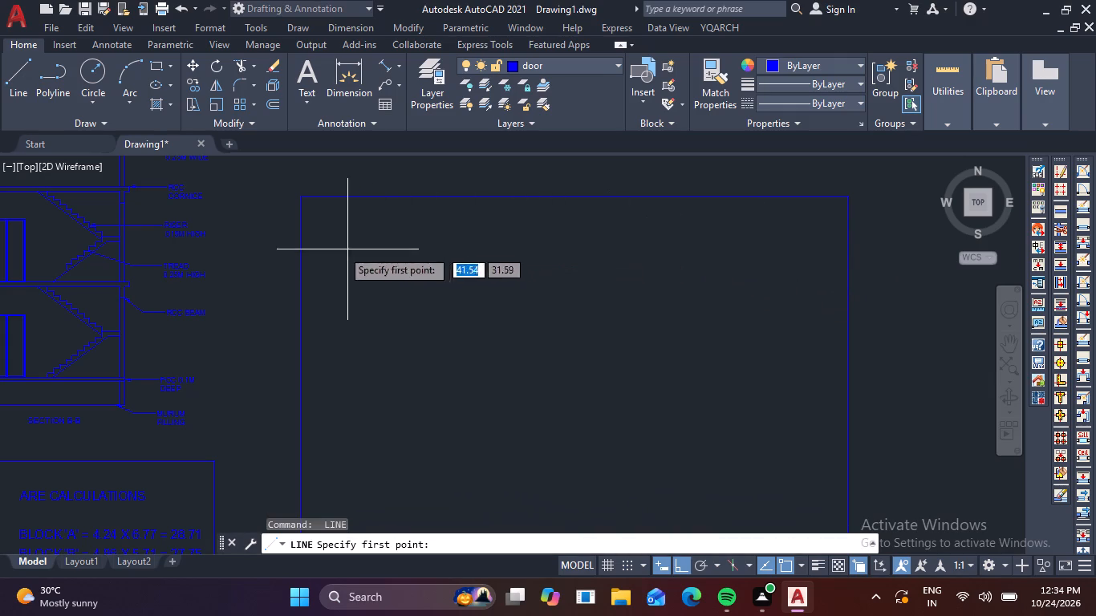
click(298, 239)
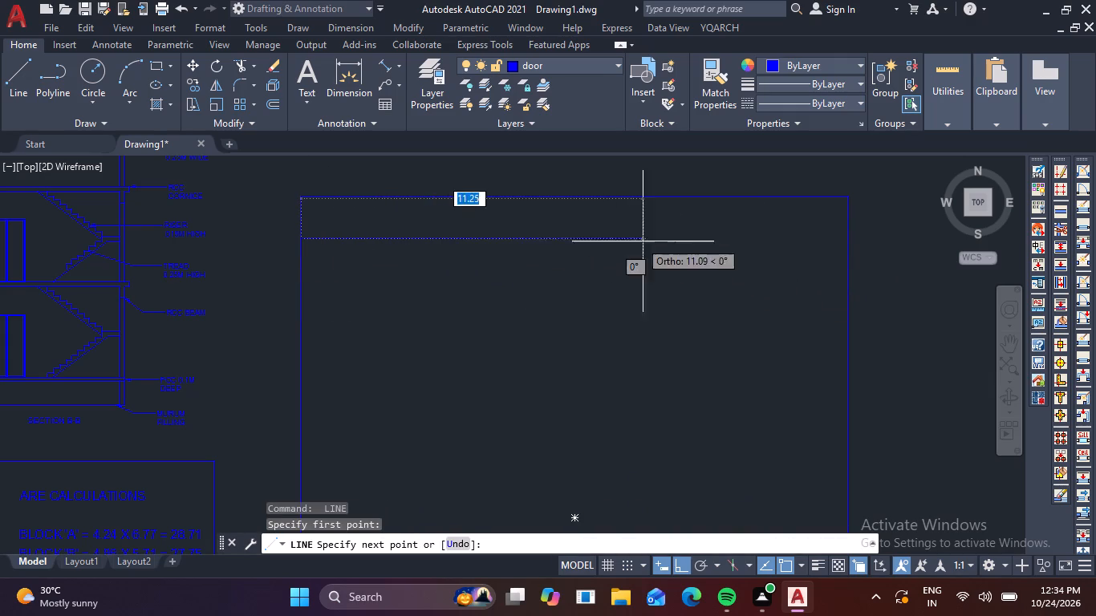
click(842, 238)
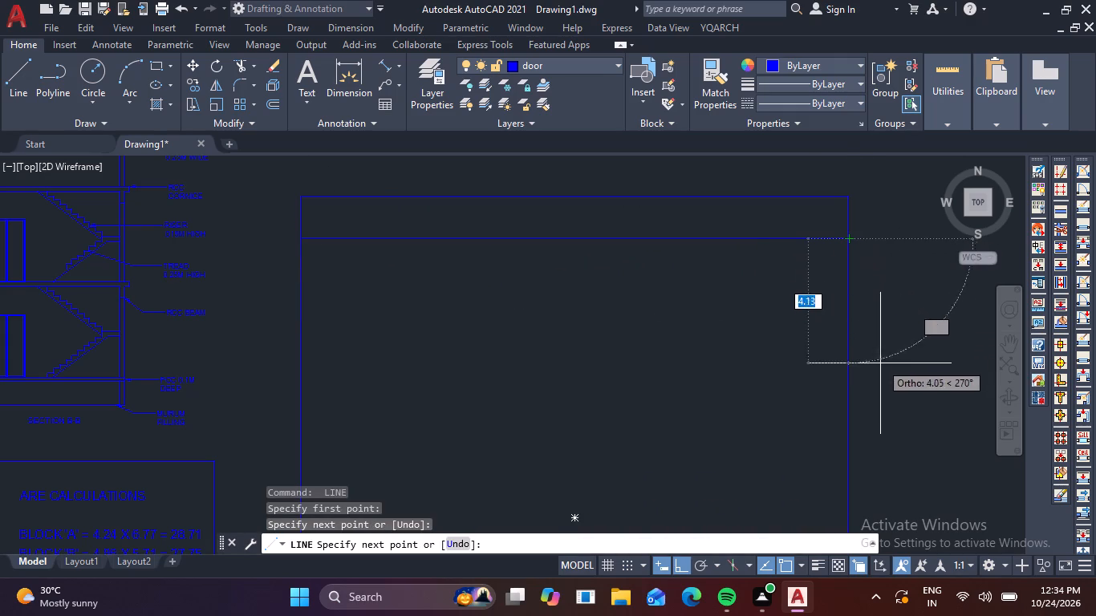
key(Escape)
Copy the ARE CALCULATIONS heading from the area notes into the header strip of the new frame, with Ortho off.
scroll(765, 385, down, 2)
middle_drag(676, 428, 651, 317)
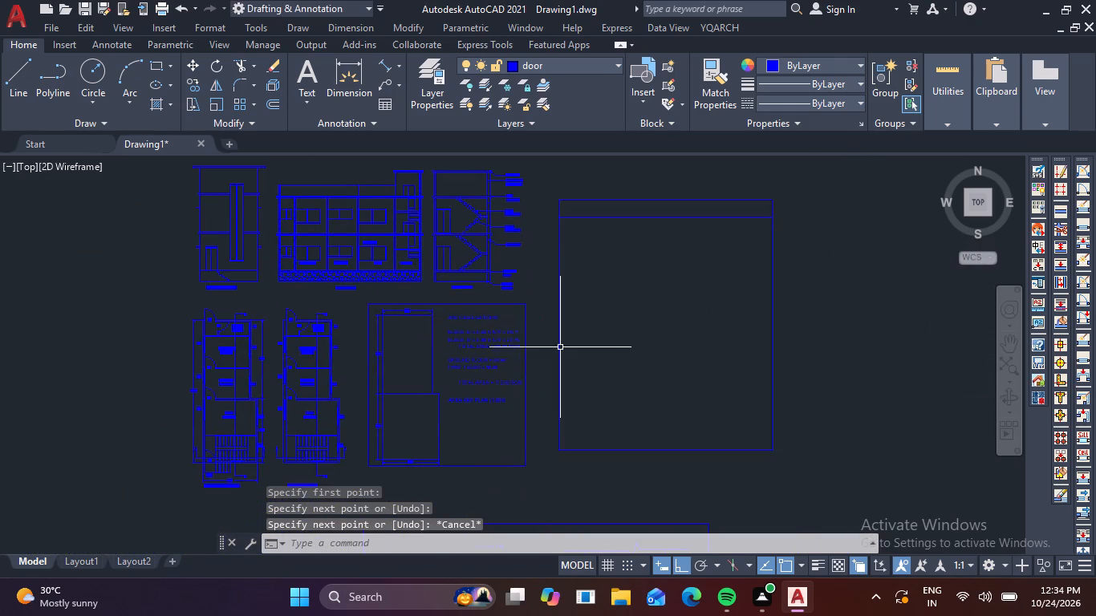
scroll(542, 342, up, 2)
click(396, 282)
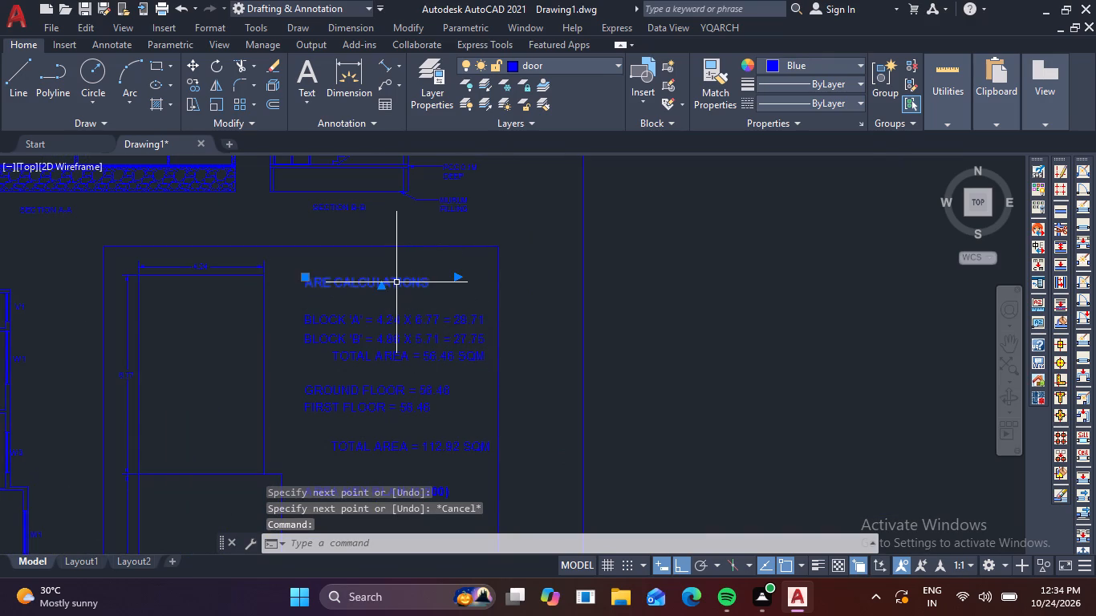
text(CO)
key(space)
click(396, 282)
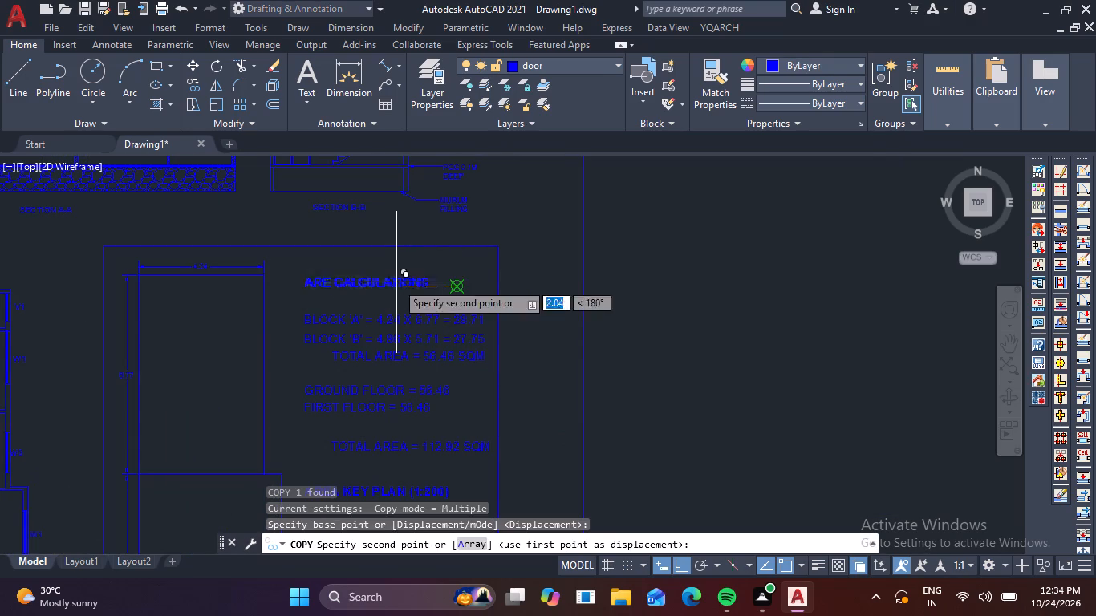
scroll(465, 255, down, 3)
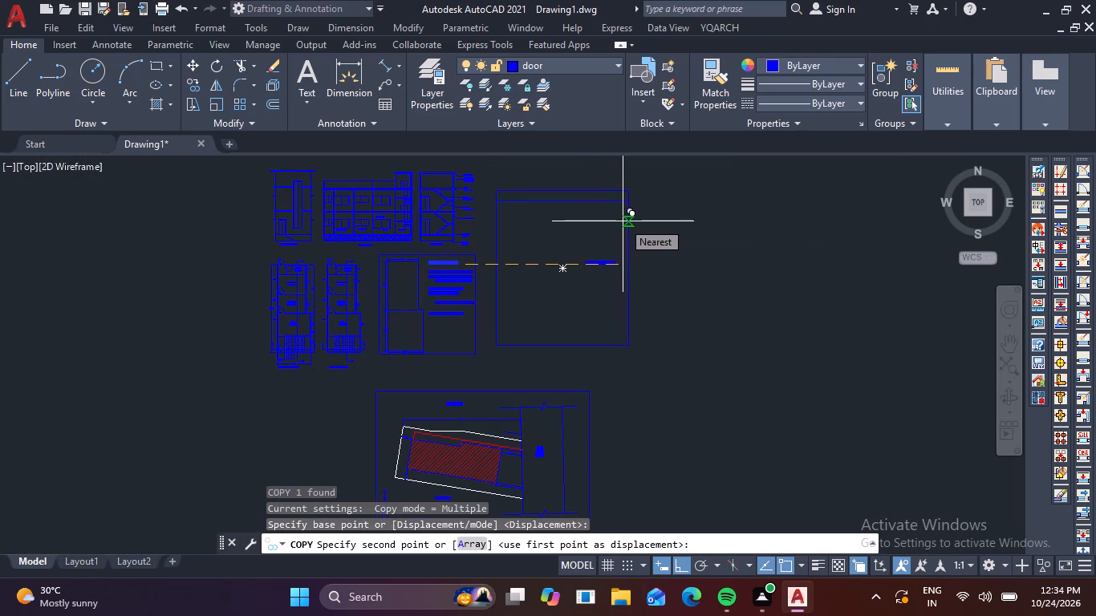
key(F8)
middle_drag(570, 214, 545, 277)
scroll(490, 253, up, 3)
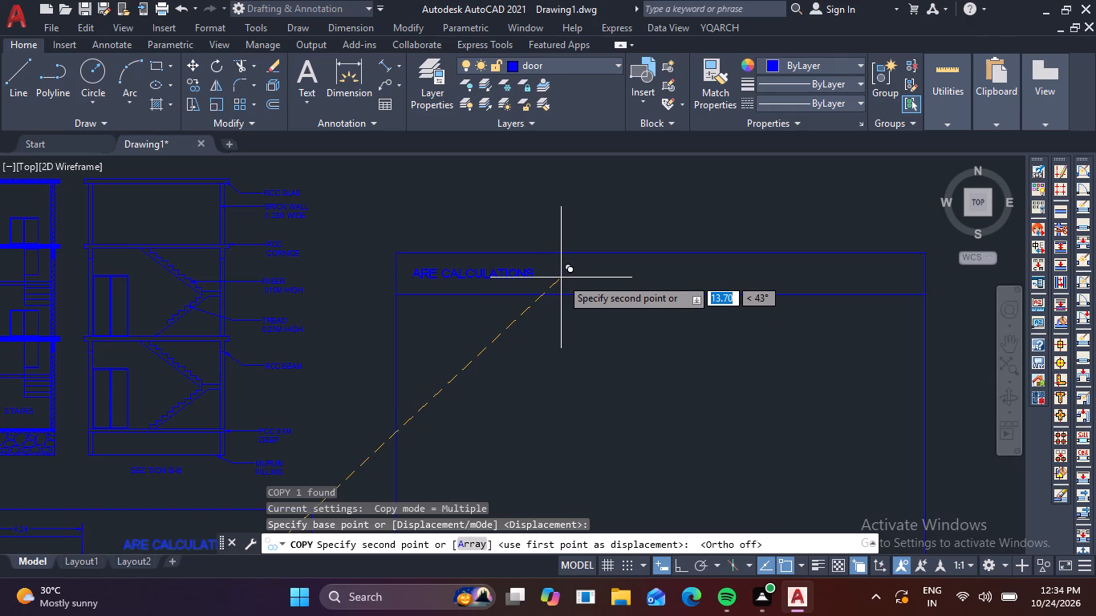
click(561, 278)
key(Escape)
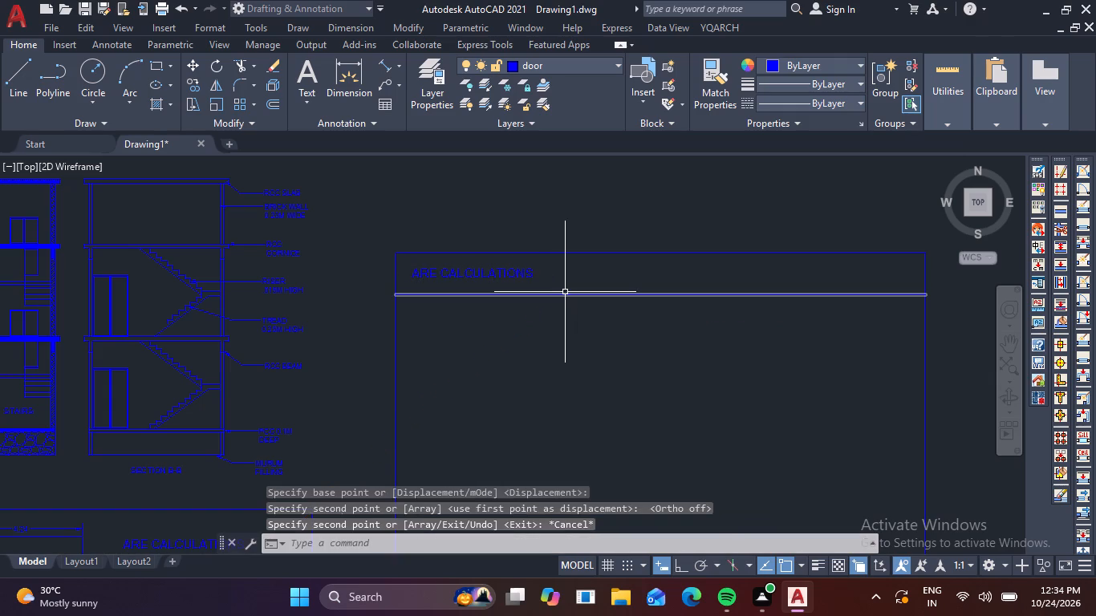
key(Escape)
key(Escape)
key(Escape)
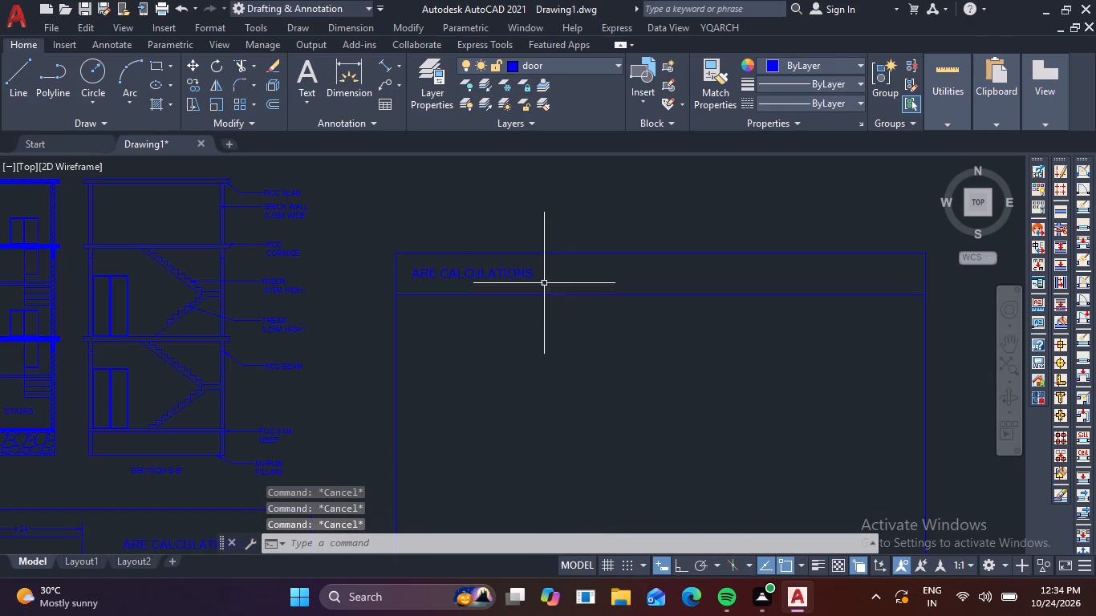
Replace the copied heading's text in the new frame's header strip with LEGENDS;-.
scroll(542, 282, up, 3)
double_click(494, 257)
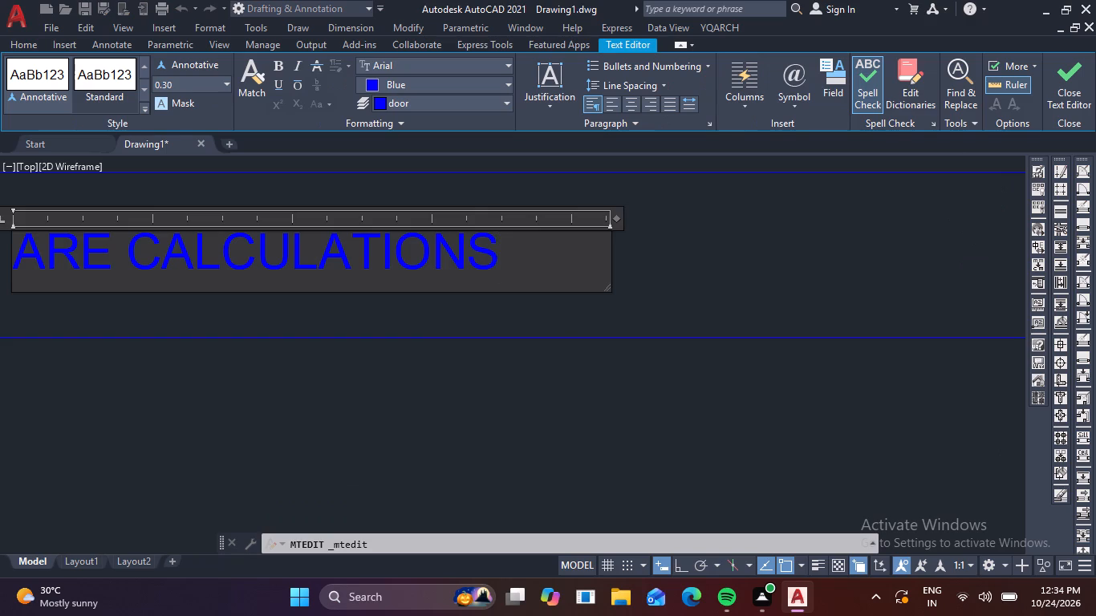
key(BackSpace)
key(BackSpace)
key(BackSpace)
key(BackSpace)
key(BackSpace)
scroll(530, 251, down, 2)
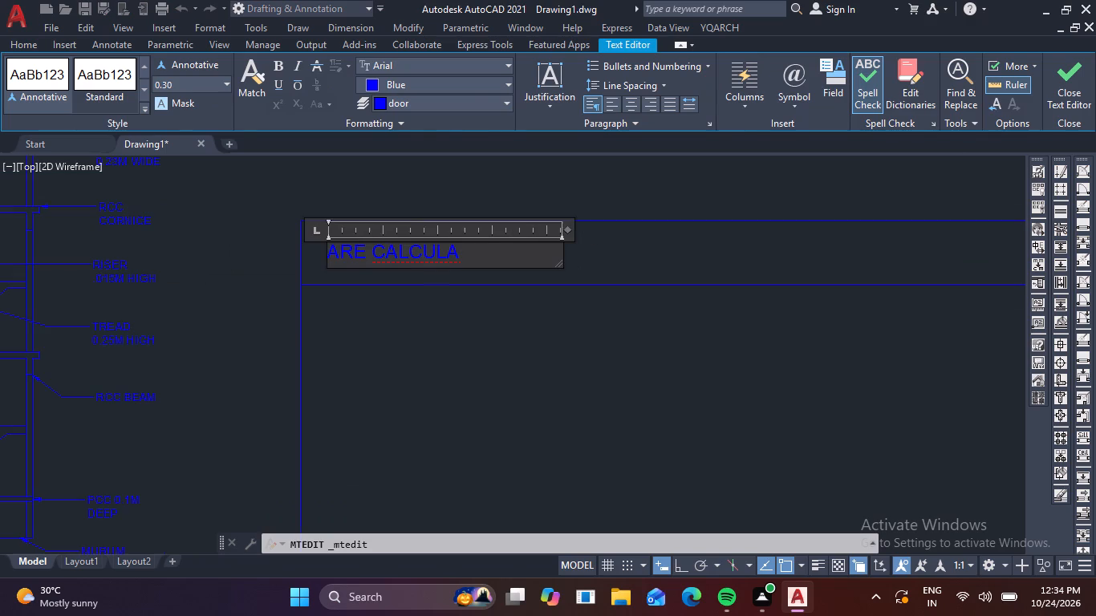
key(BackSpace)
key(BackSpace)
key(BackSpace)
key(BackSpace)
key(BackSpace)
key(BackSpace)
key(BackSpace)
key(BackSpace)
key(BackSpace)
key(BackSpace)
key(BackSpace)
key(BackSpace)
key(BackSpace)
key(BackSpace)
key(BackSpace)
key(BackSpace)
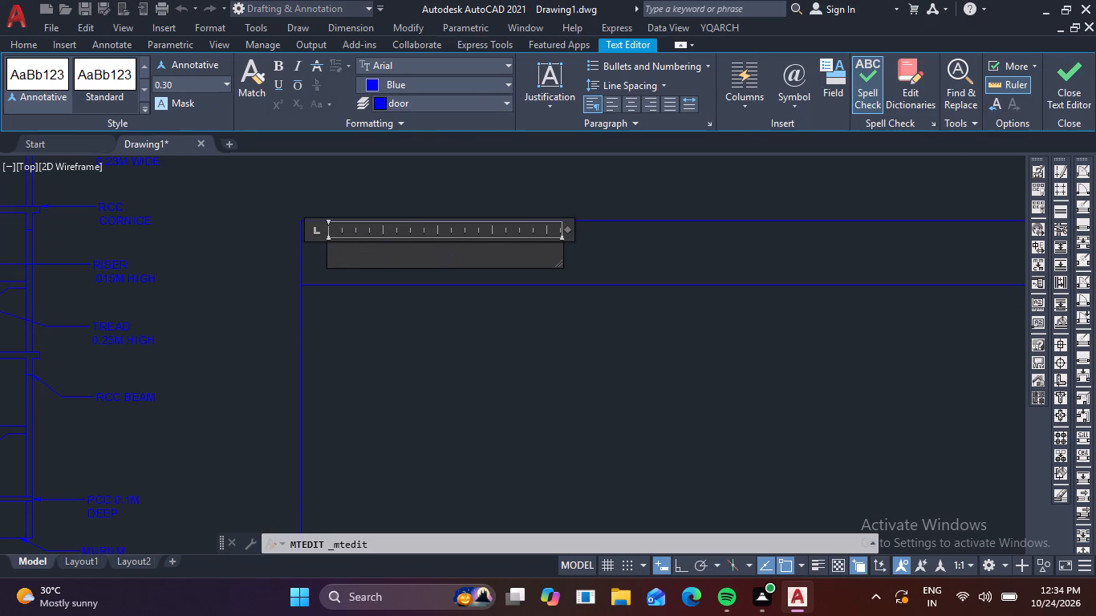
text(LE)
text(GEND)
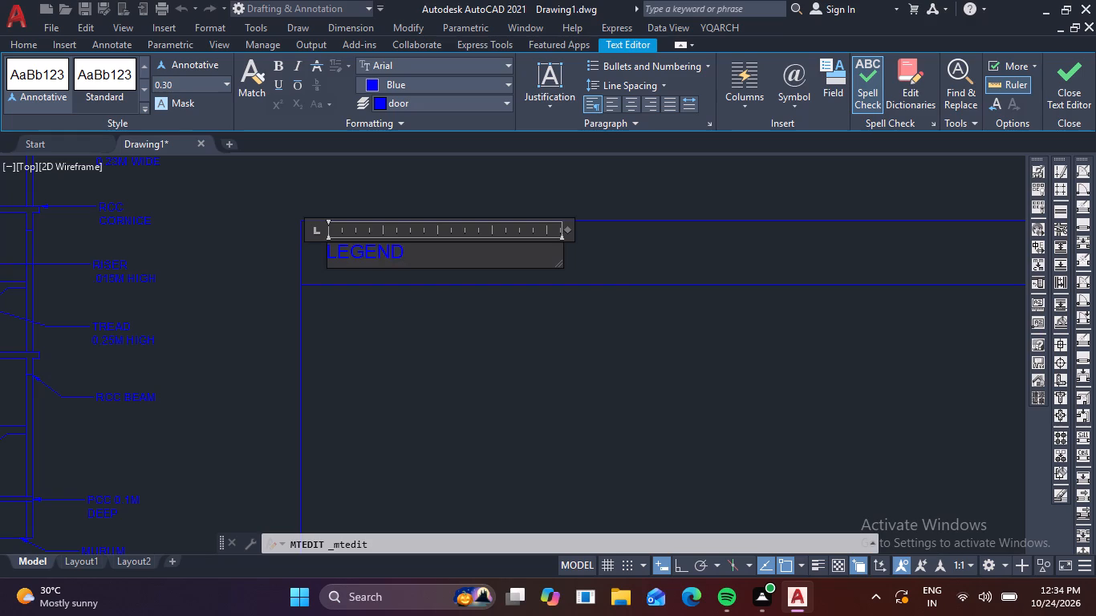
key(s)
key(semicolon)
key(shift+underscore)
key(BackSpace)
key(minus)
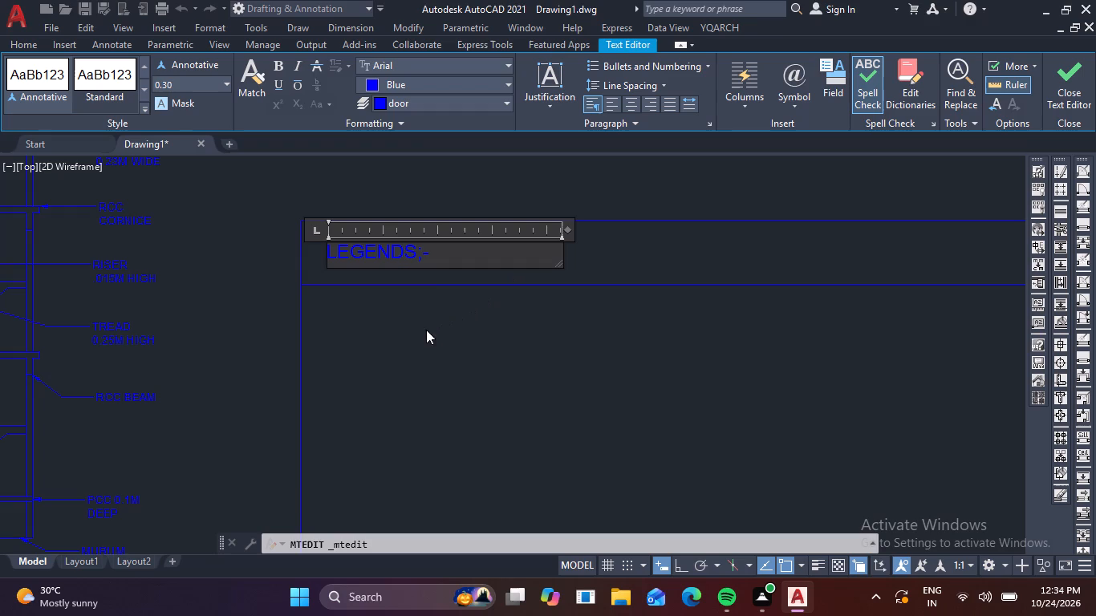
Set the text height of the whole LEGENDS heading to 0.40.
drag(457, 253, 253, 257)
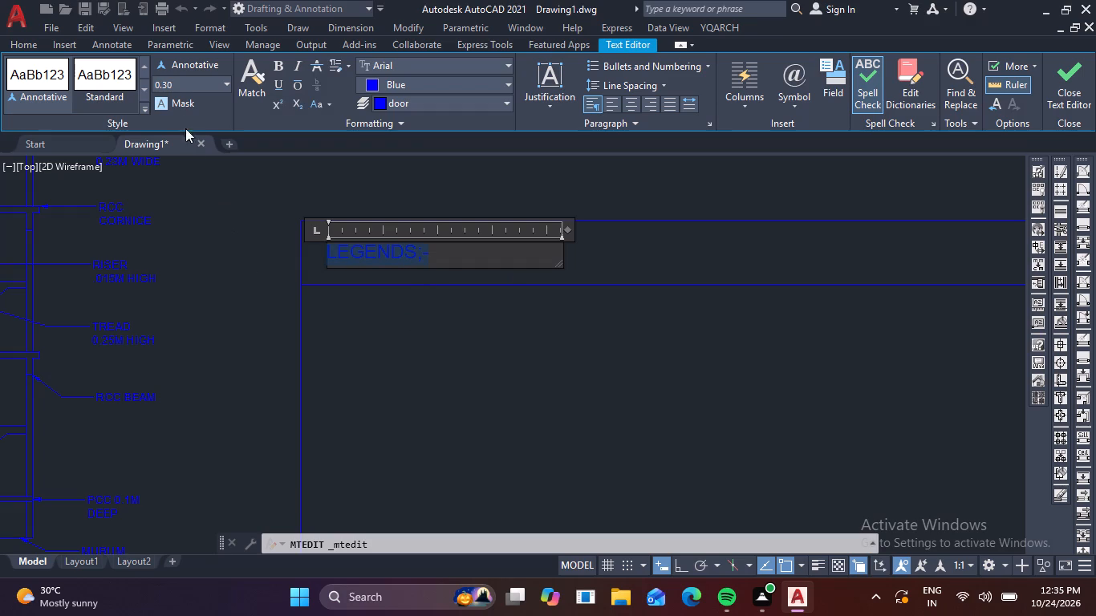
click(188, 84)
key(BackSpace)
text(.40)
key(Return)
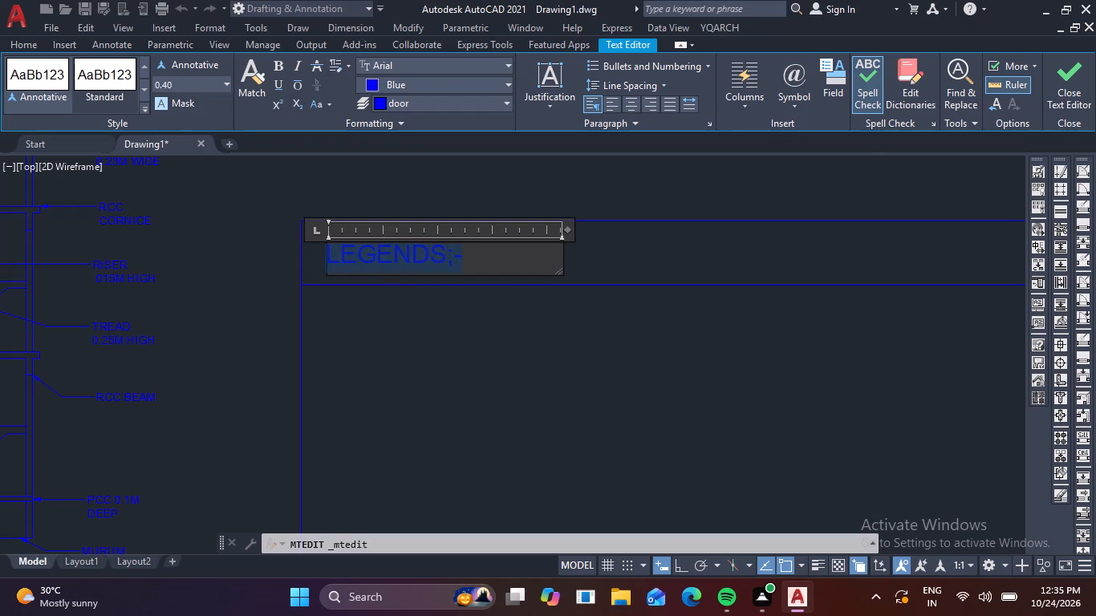
click(225, 261)
scroll(333, 274, down, 1)
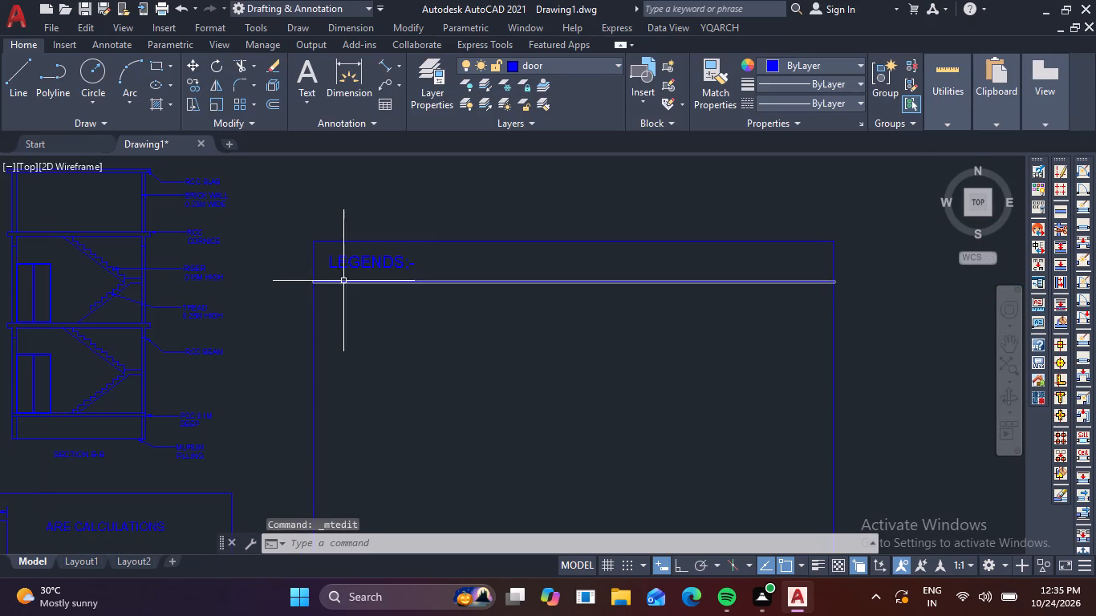
Replace the semicolon in the LEGENDS heading with a colon so it reads LEGENDS:-.
scroll(415, 302, up, 3)
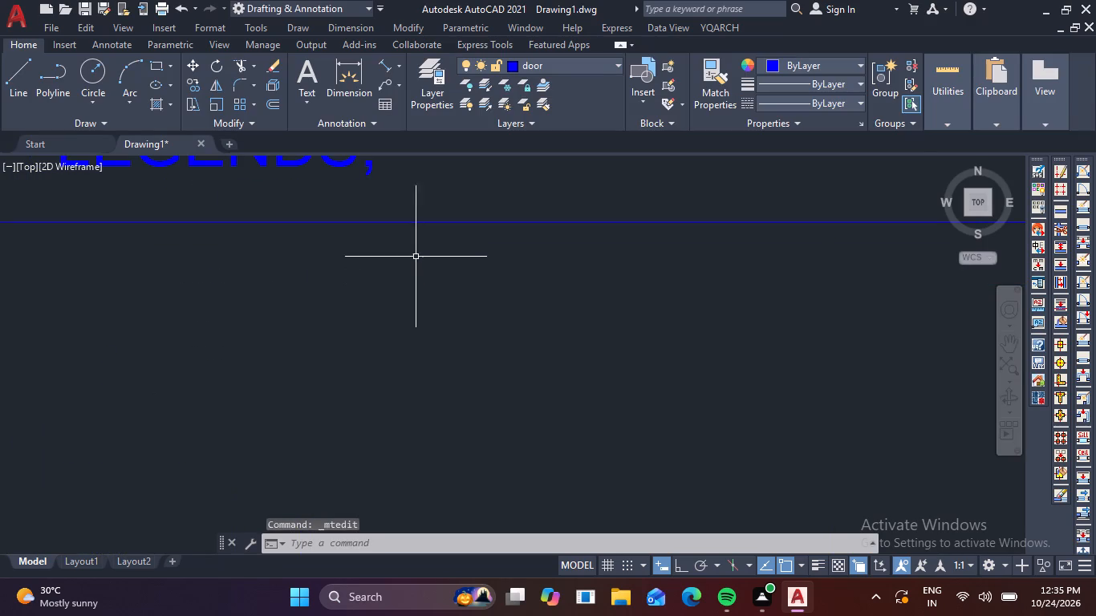
middle_drag(364, 248, 383, 388)
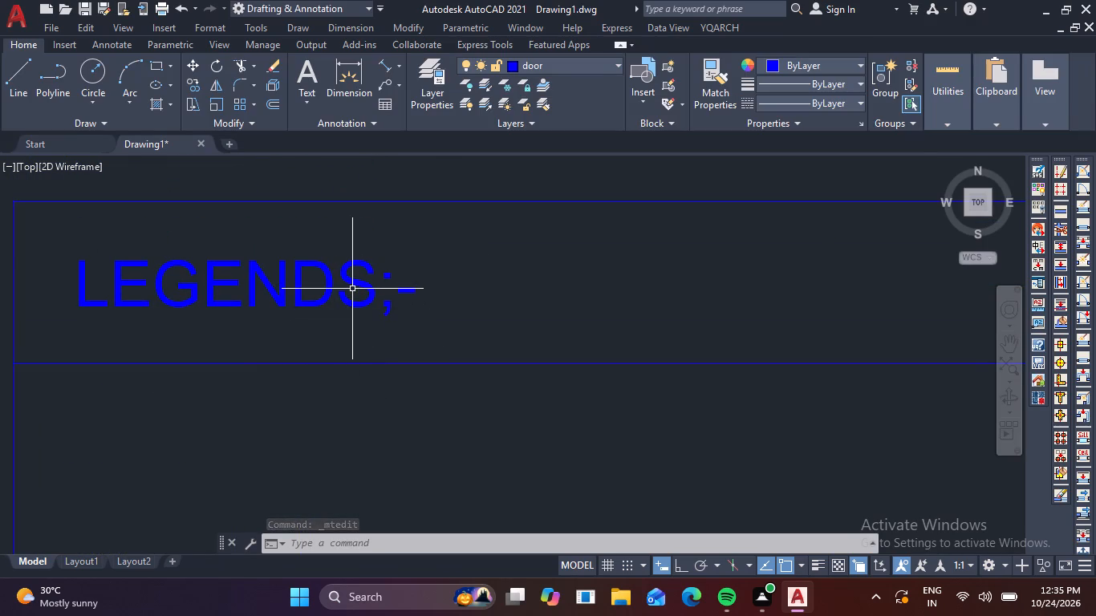
double_click(363, 281)
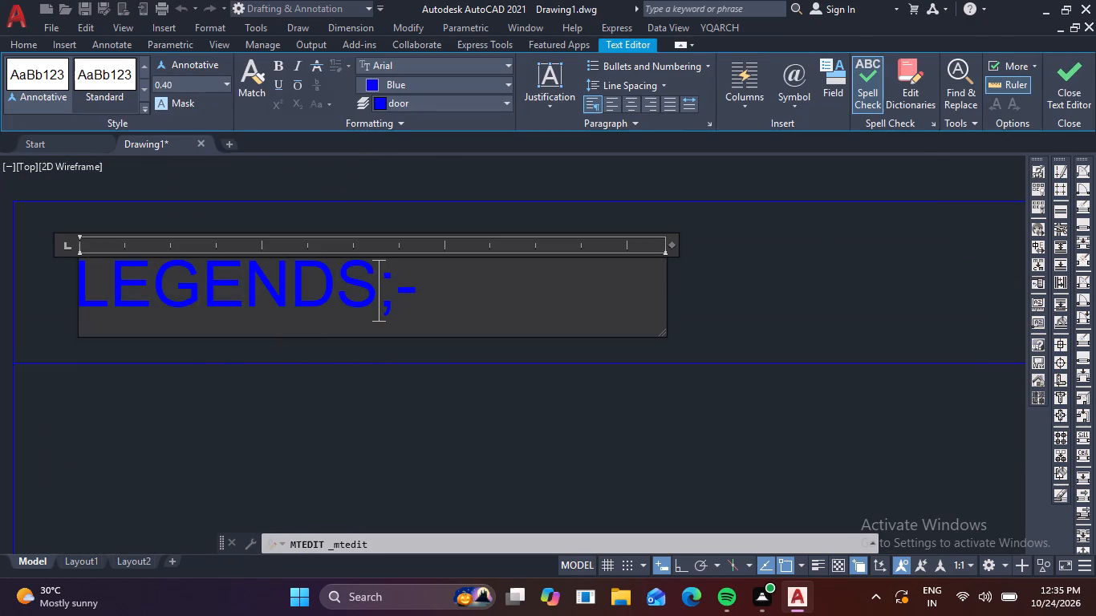
click(400, 297)
key(BackSpace)
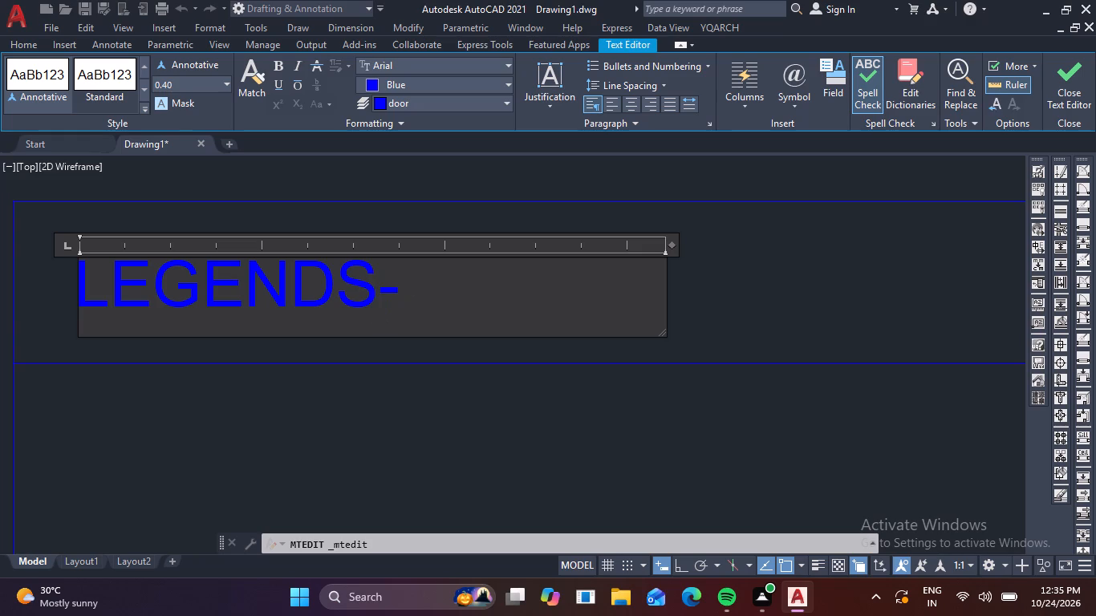
key(shift+colon)
click(339, 424)
scroll(339, 424, down, 3)
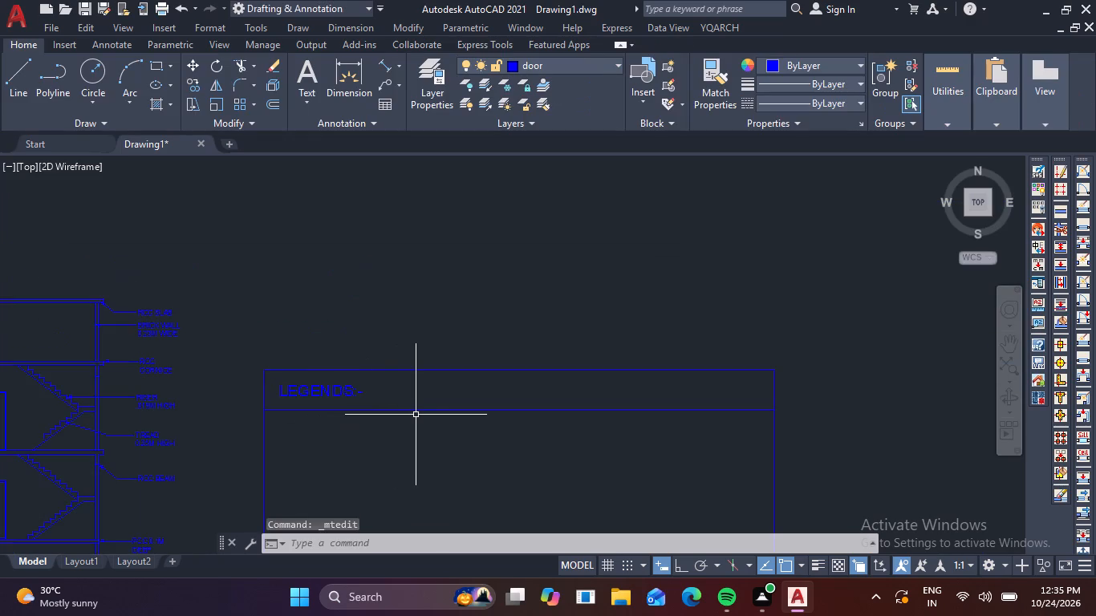
Copy the LEGENDS:- heading three times straight down below the header strip with Ortho on, about 1.34, 2.16 and 2.95 below the original.
scroll(417, 415, up, 1)
middle_drag(415, 425, 427, 302)
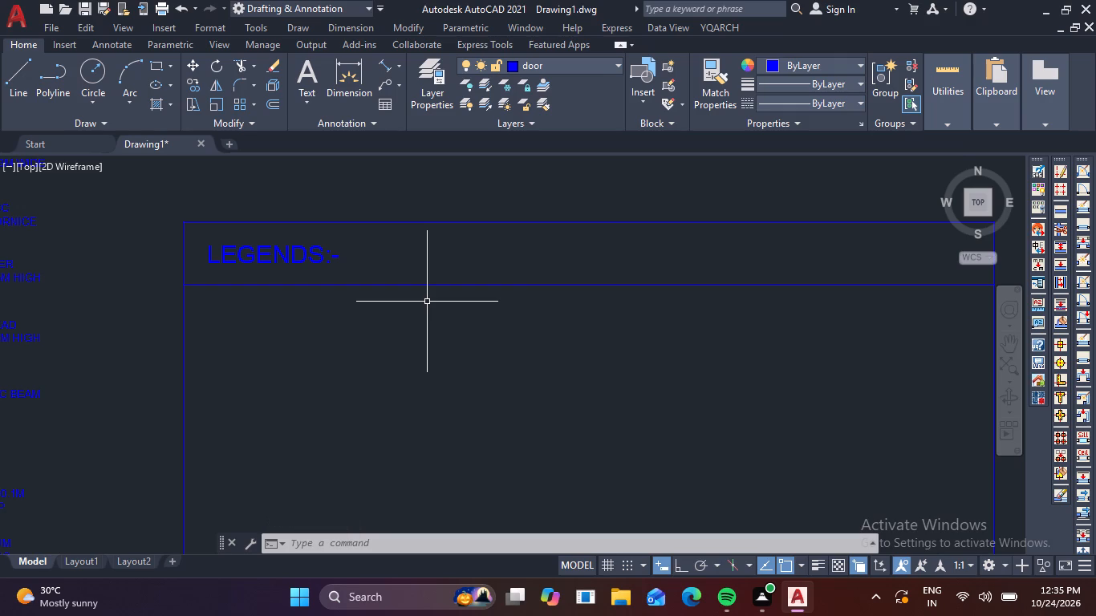
click(274, 245)
text(CO)
key(space)
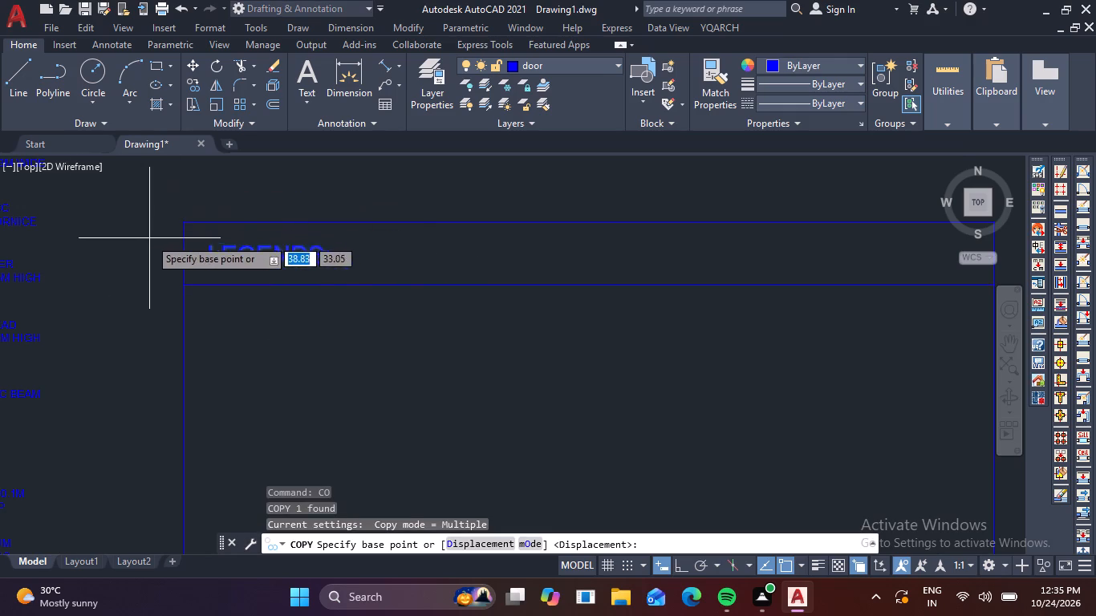
click(209, 261)
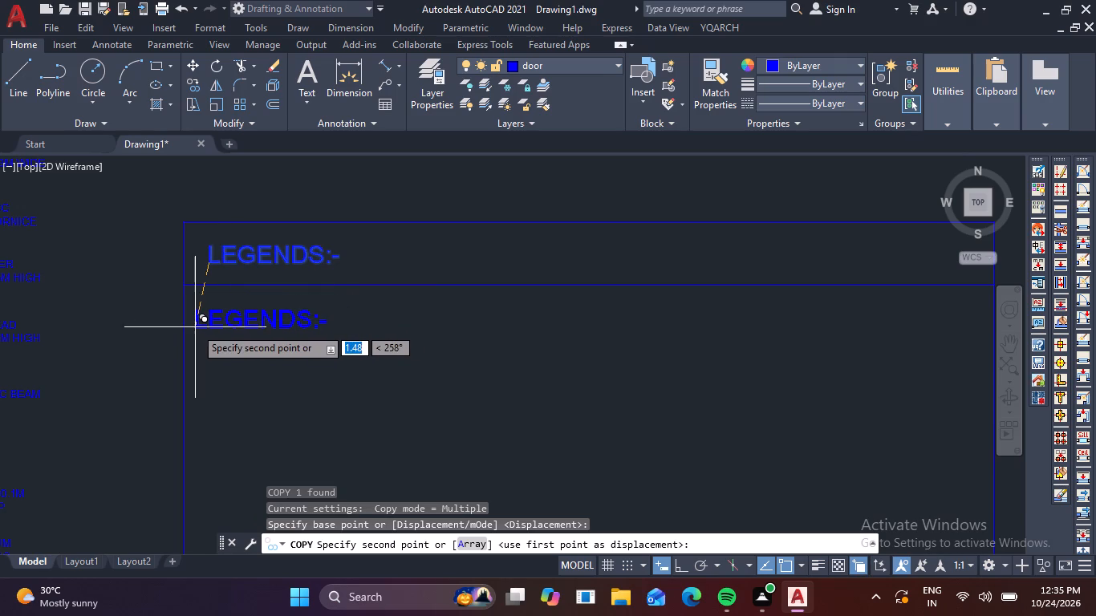
key(F8)
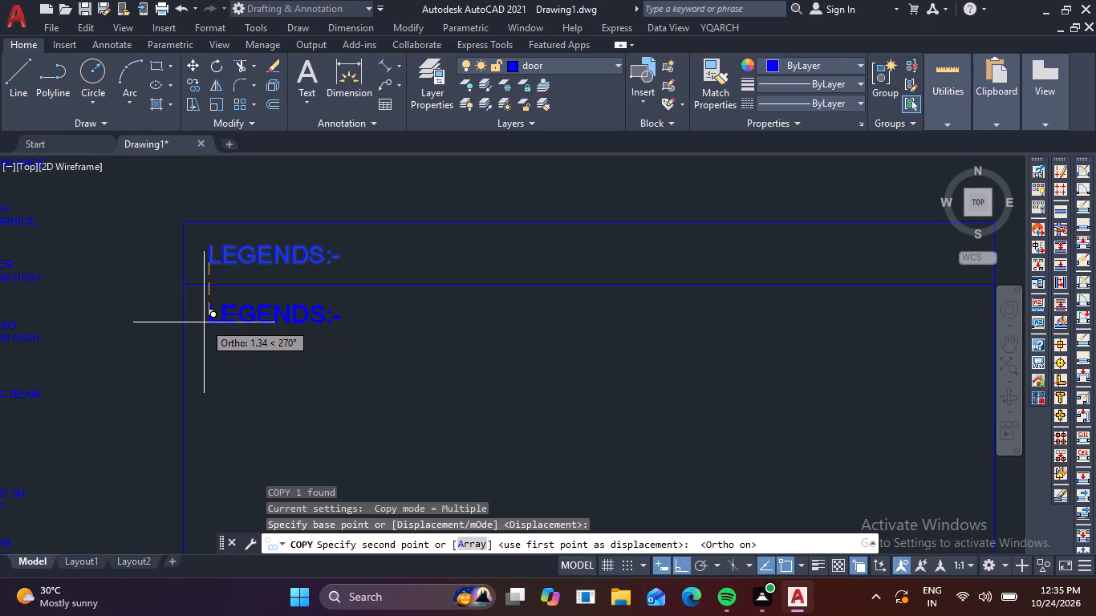
click(204, 322)
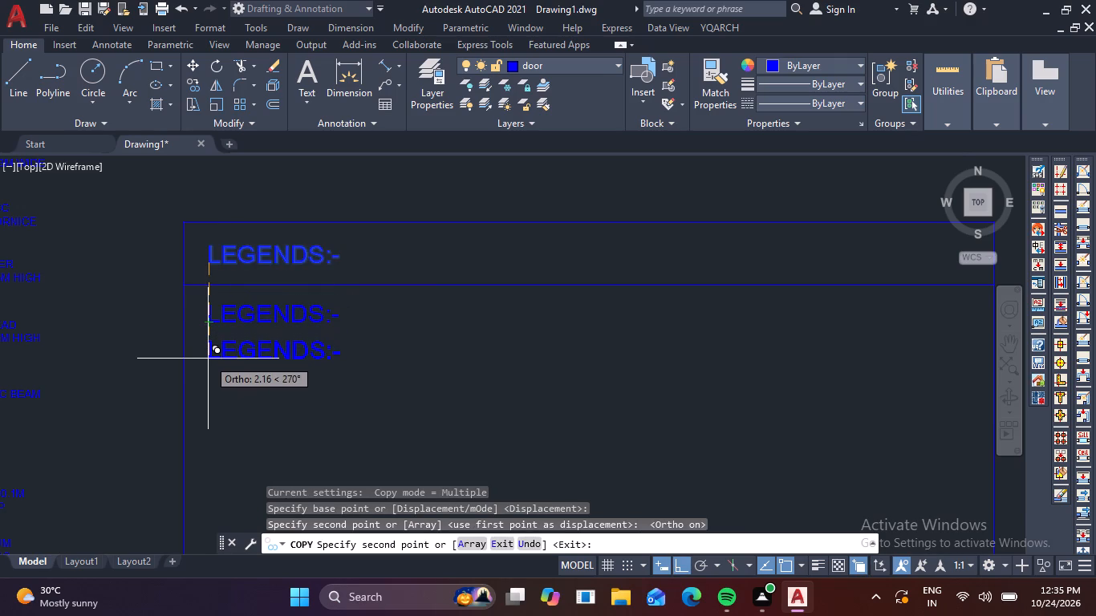
click(208, 359)
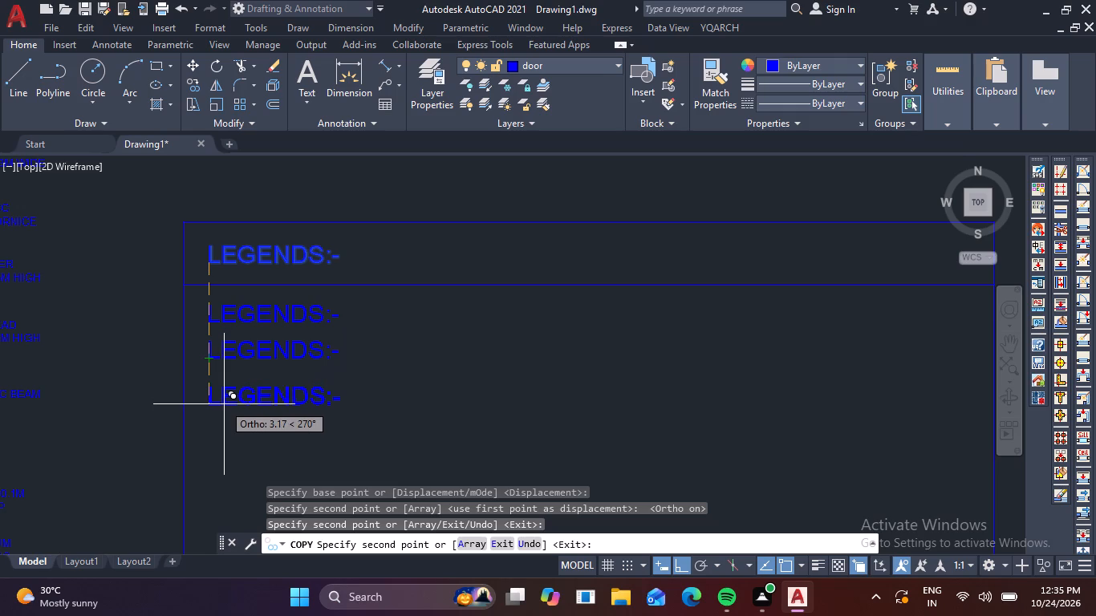
click(209, 394)
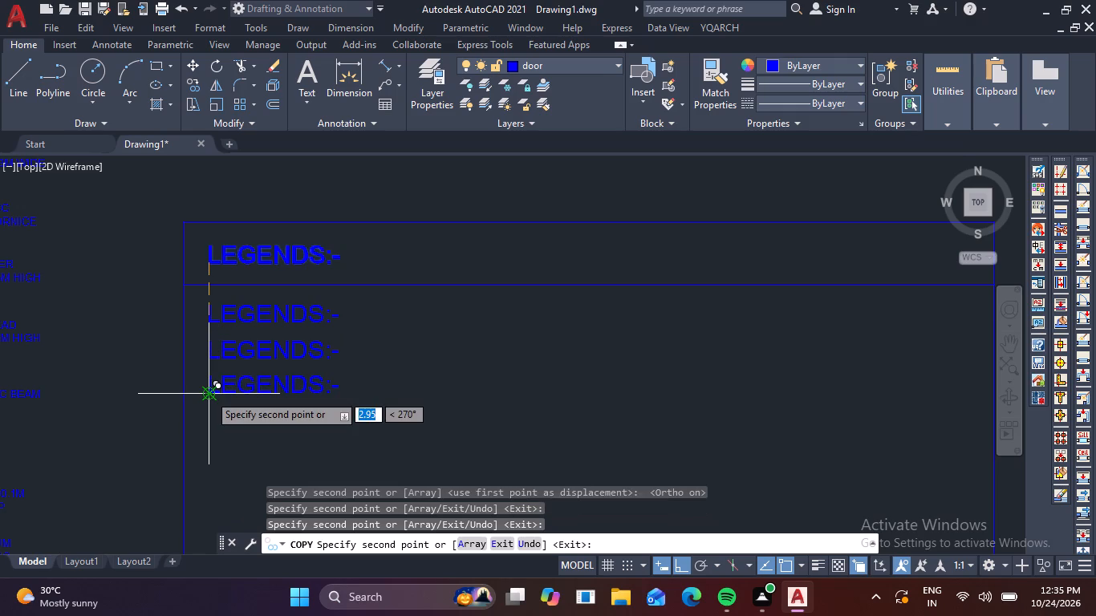
key(Escape)
Replace the text of the first heading copy below the header strip with PLOT BOUNDRY.
double_click(288, 318)
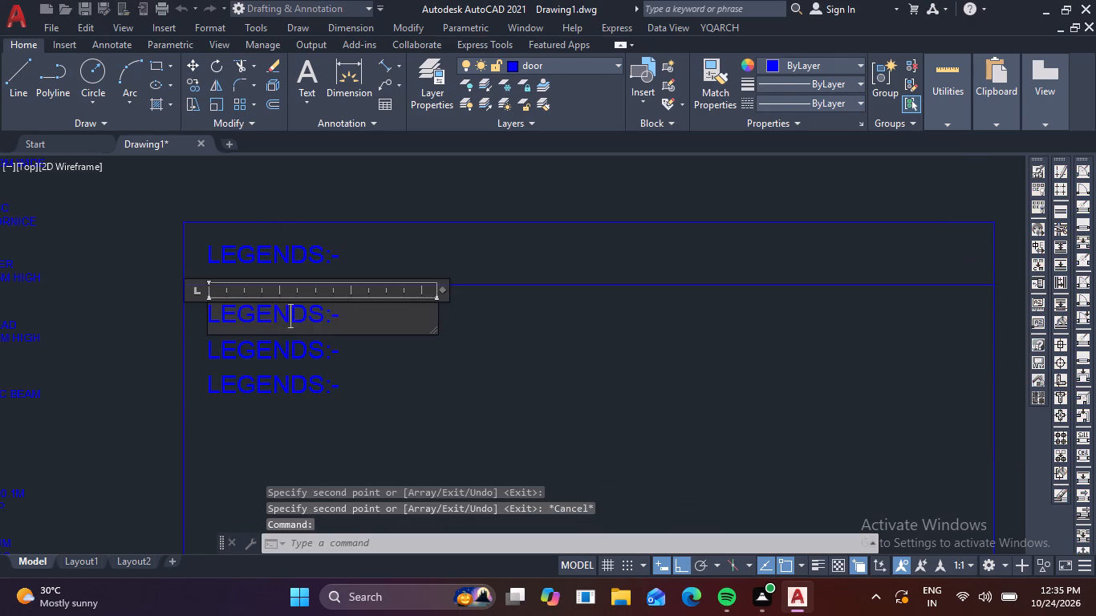
drag(360, 320, 367, 320)
key(BackSpace)
key(BackSpace)
key(BackSpace)
key(BackSpace)
key(BackSpace)
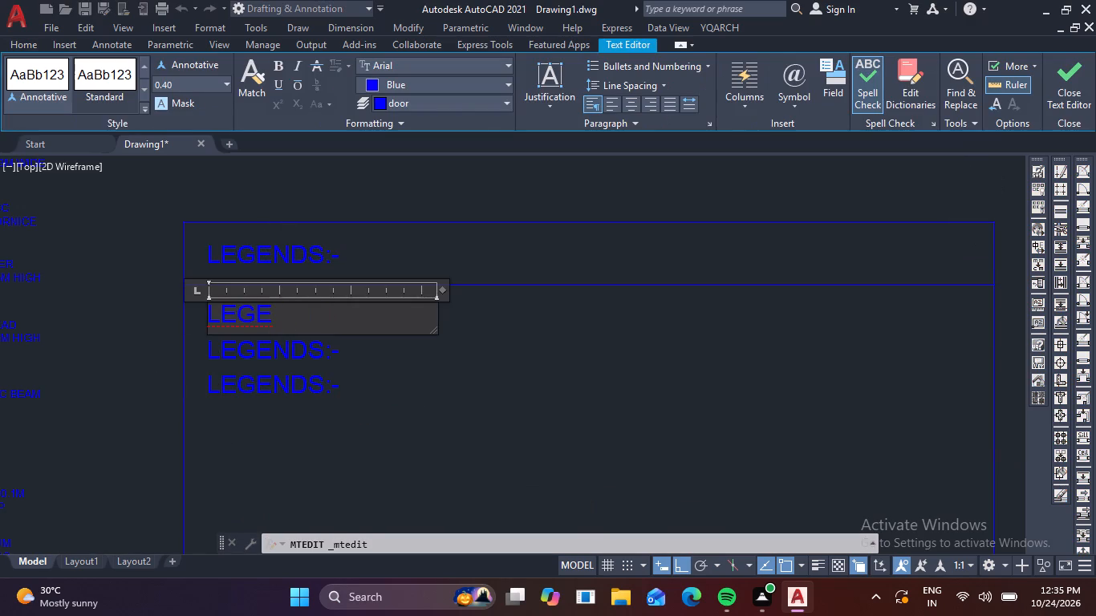
key(BackSpace)
key(BackSpace)
key(BackSpace)
key(BackSpace)
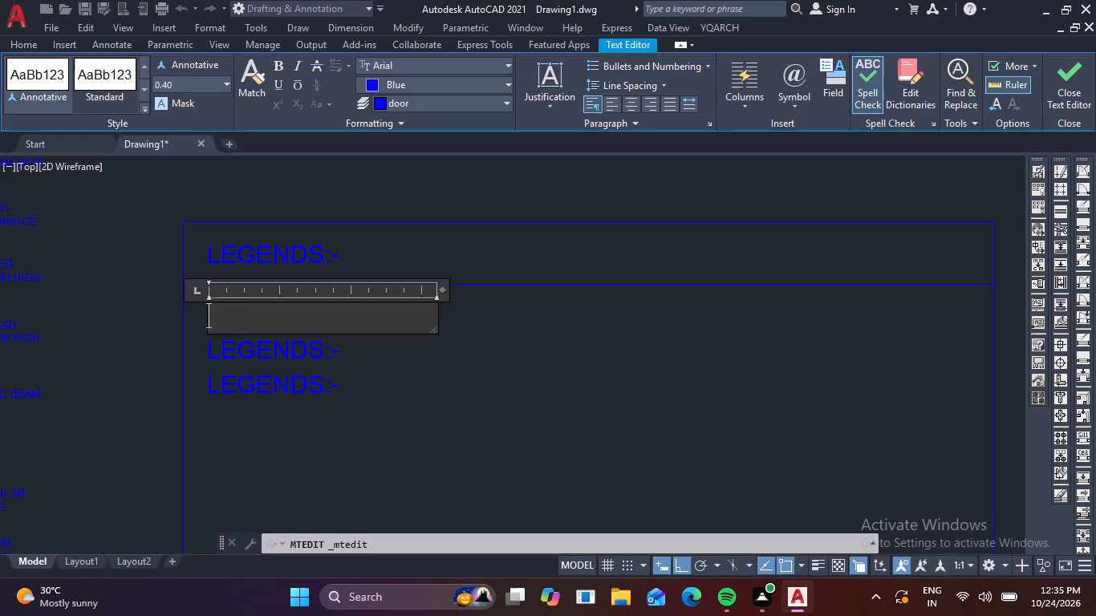
text(PLO)
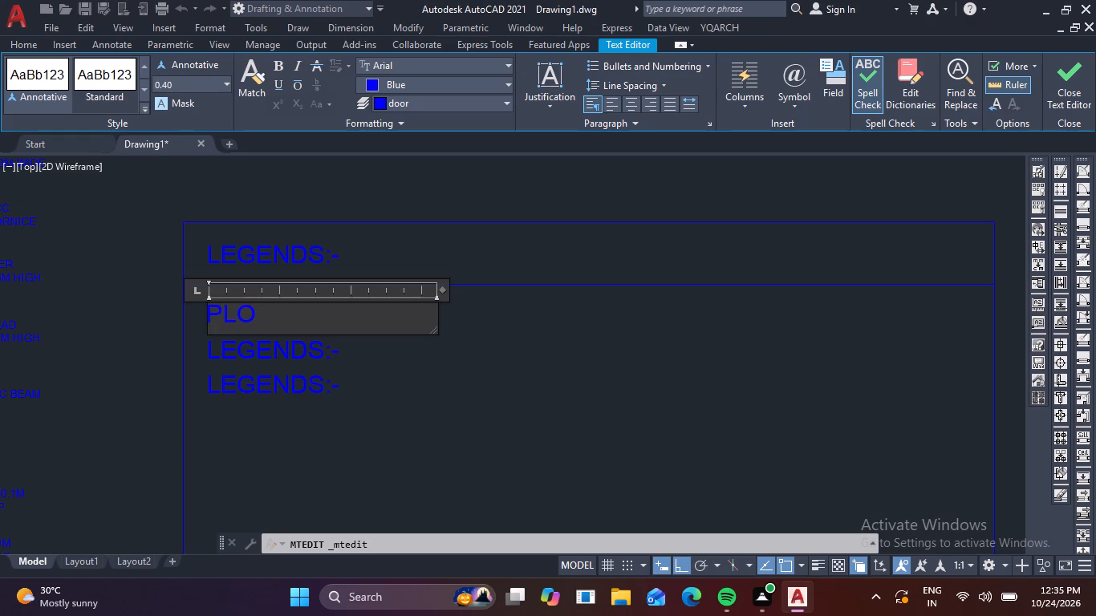
text(T)
key(space)
text(BOUNDR)
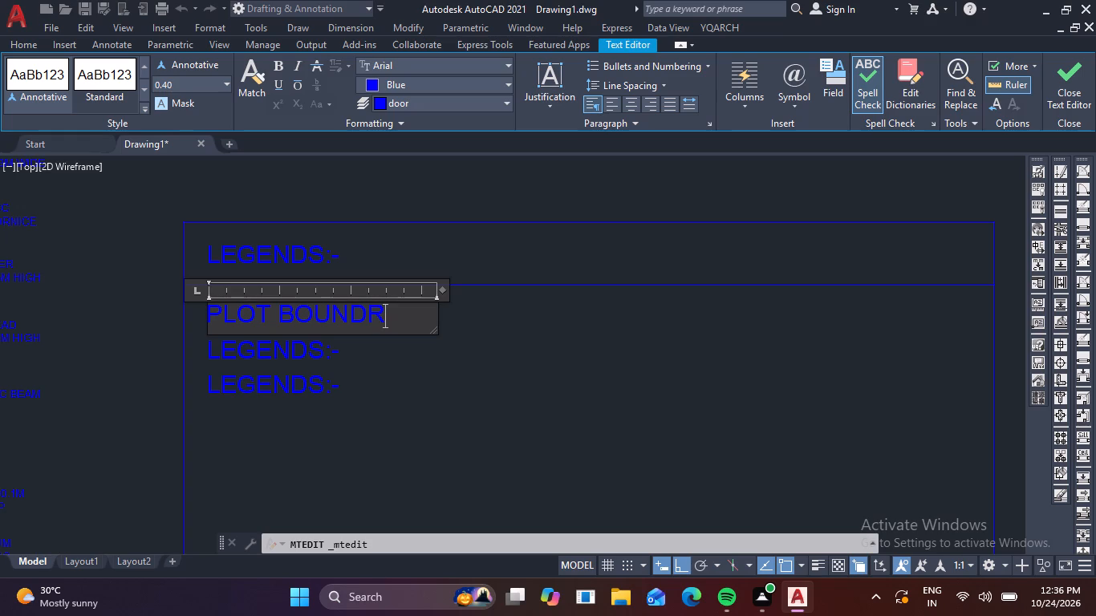
key(y)
Set the text height of the whole PLOT BOUNDRY entry to 0.30 and finish editing it.
drag(410, 322, 144, 321)
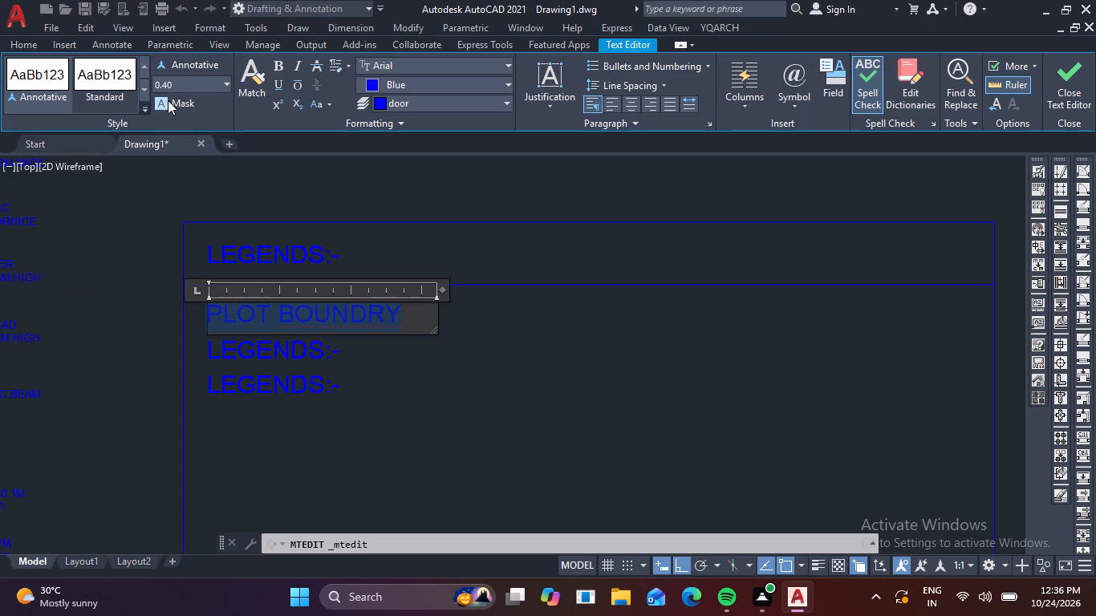
click(186, 84)
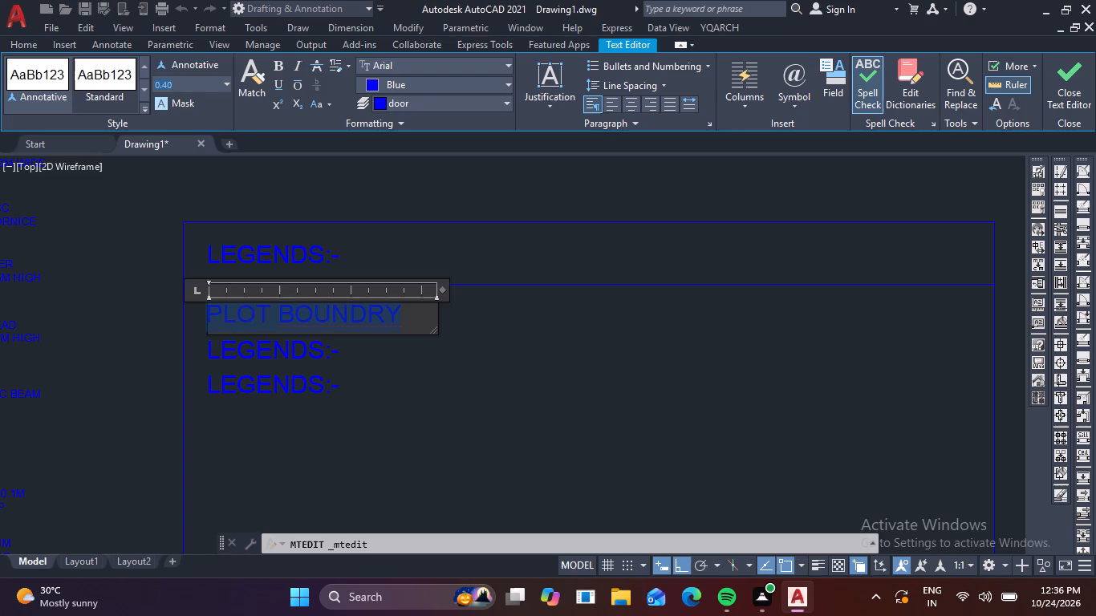
text(.30)
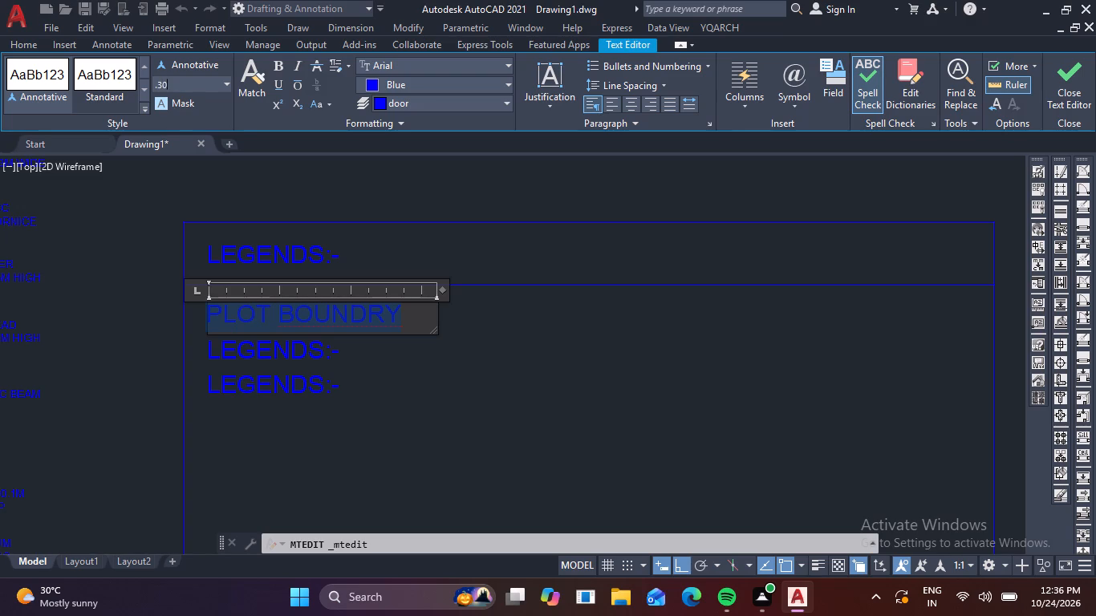
key(Return)
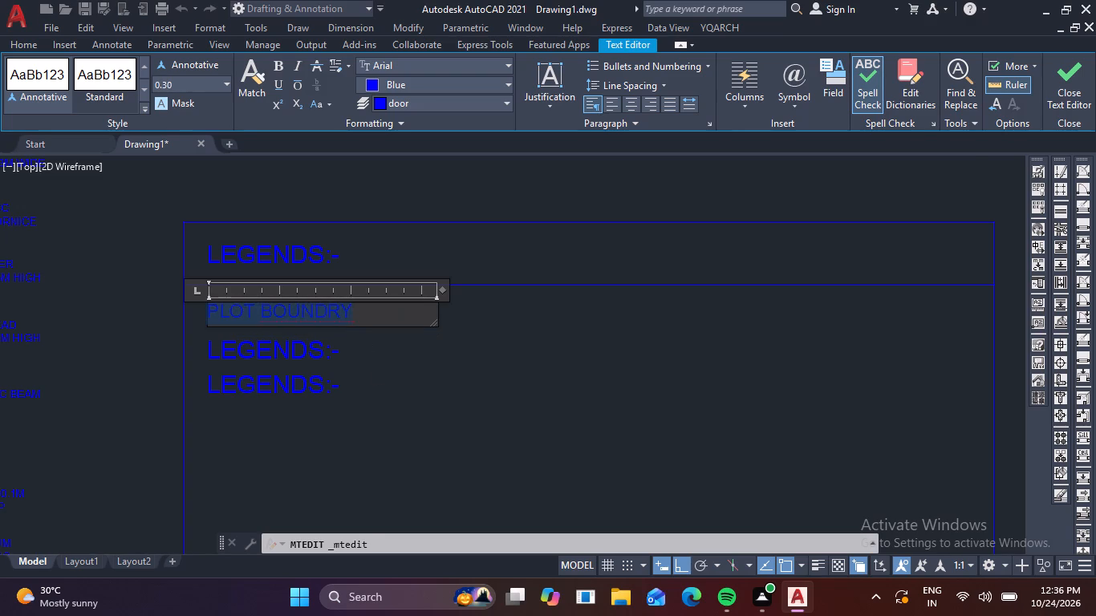
click(376, 370)
Replace the second heading copy's text with PROPOSED BUILD-UP and widen its text box to fit the entry on one line.
scroll(285, 341, up, 2)
double_click(347, 355)
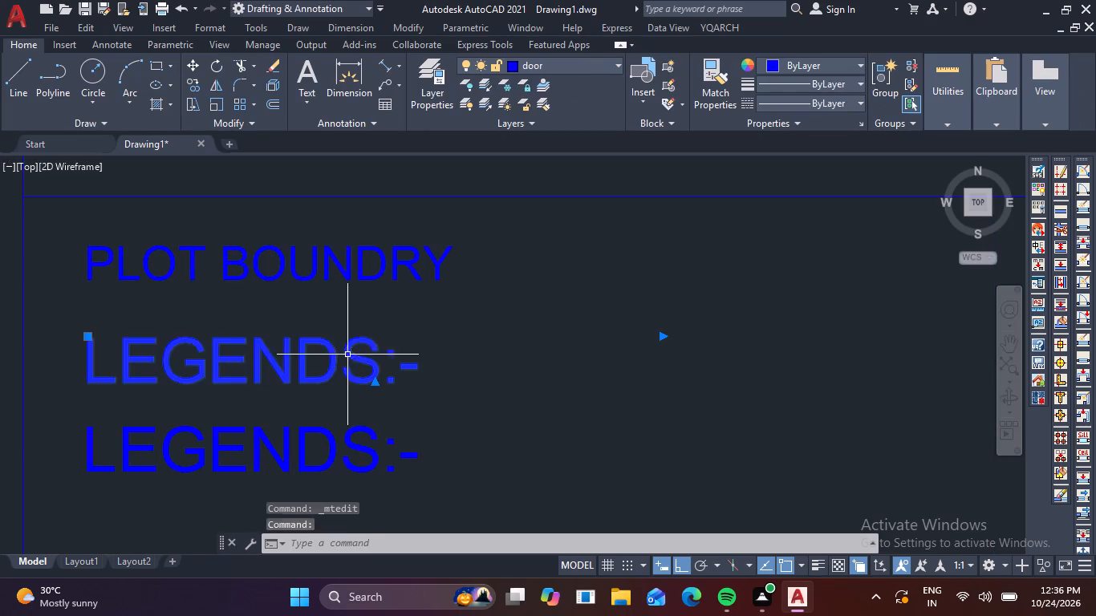
click(453, 365)
key(BackSpace)
key(BackSpace)
key(BackSpace)
key(BackSpace)
key(BackSpace)
key(BackSpace)
key(BackSpace)
key(BackSpace)
key(BackSpace)
key(BackSpace)
key(BackSpace)
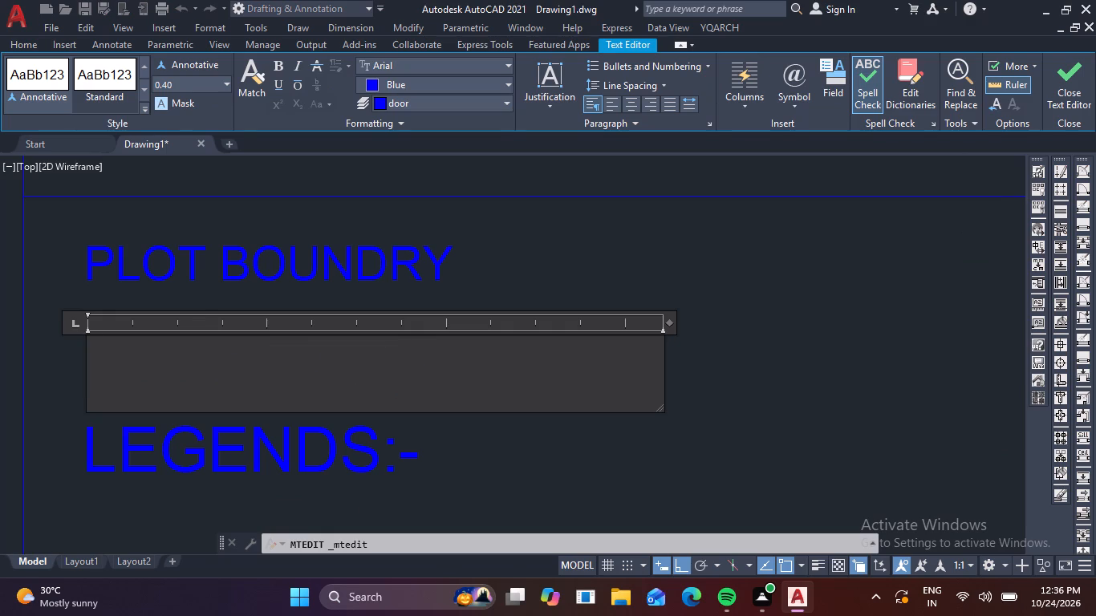
text(PRO)
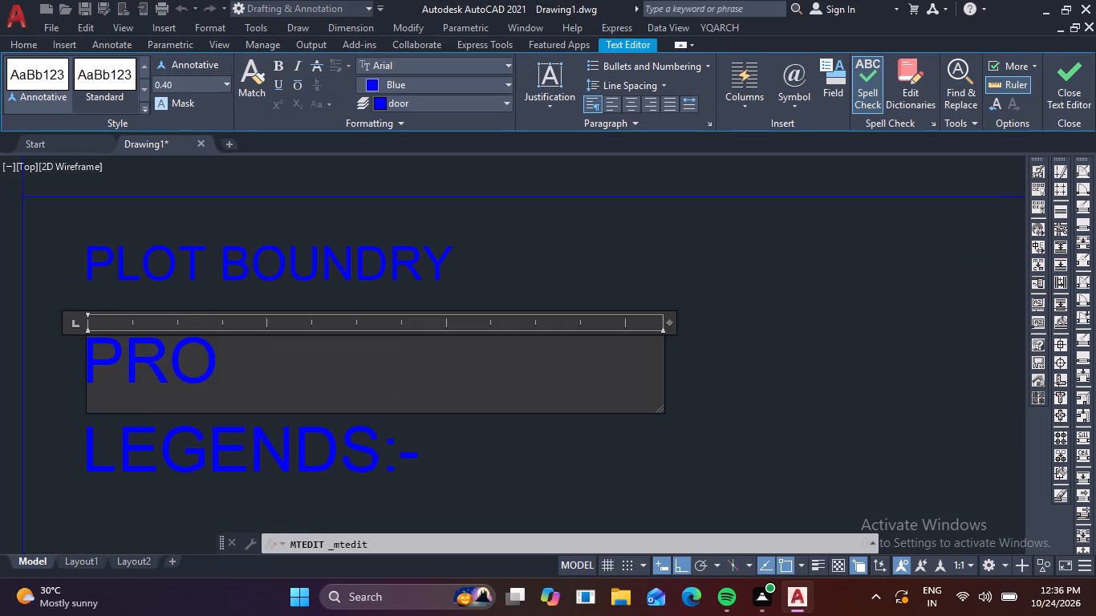
text(PO)
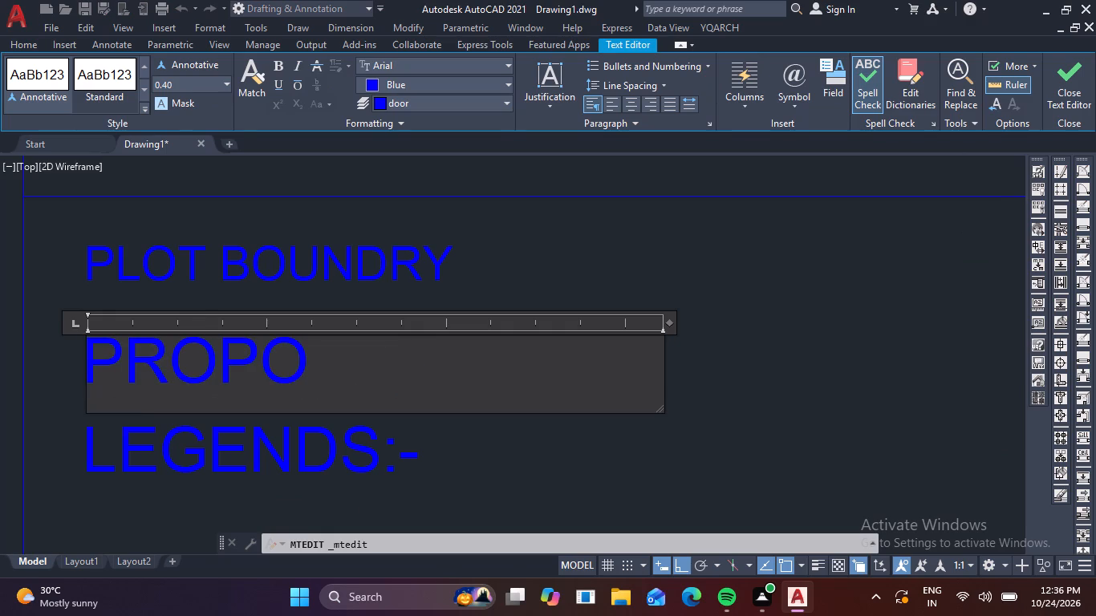
text(SED)
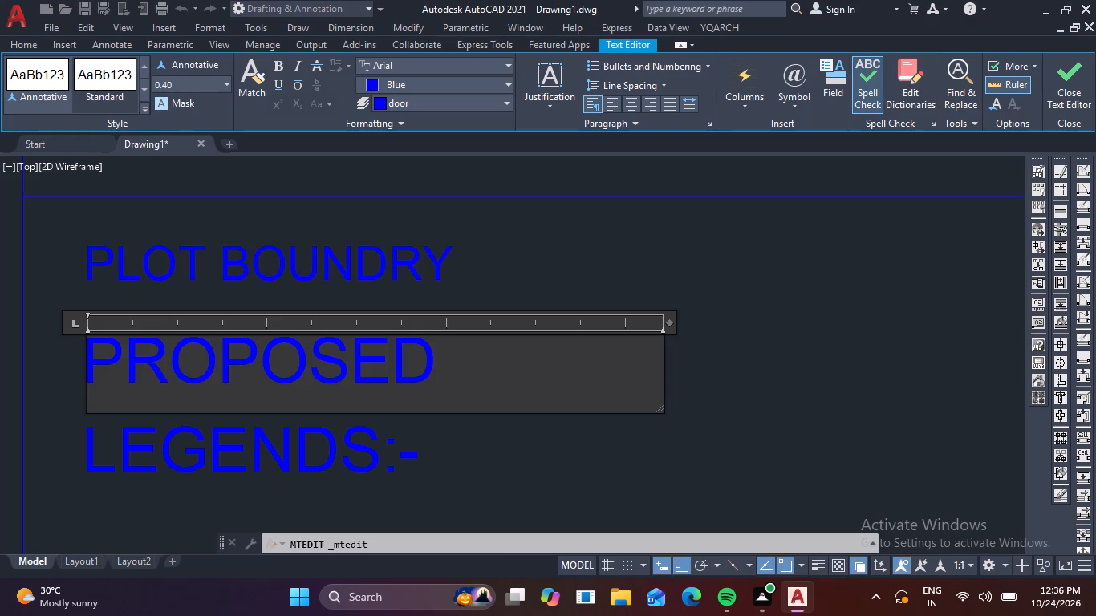
key(space)
text(B)
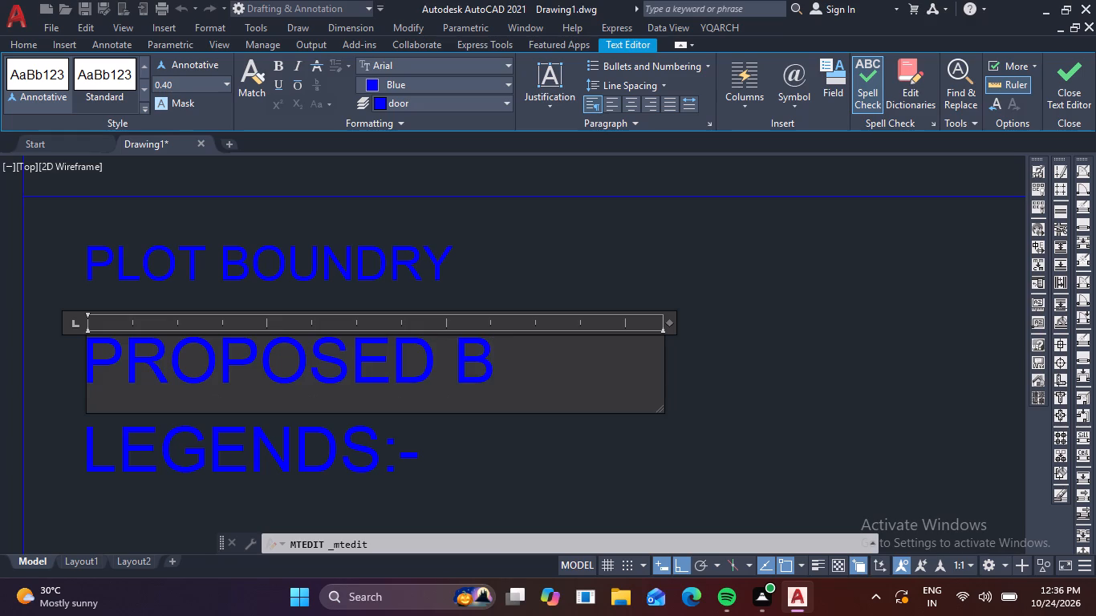
text(UI)
text(LD)
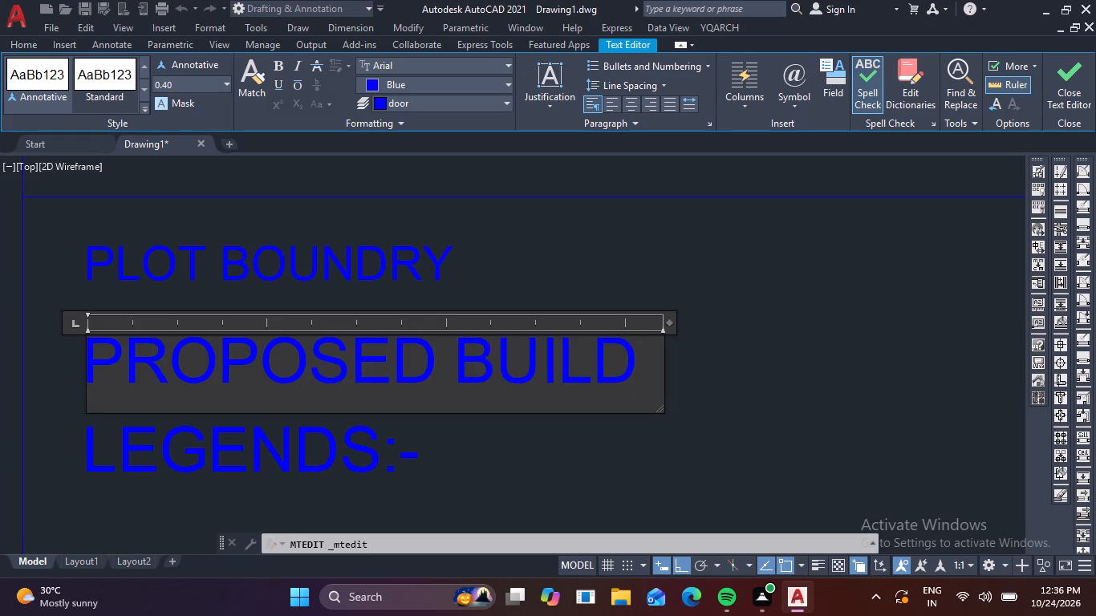
key(minus)
key(u)
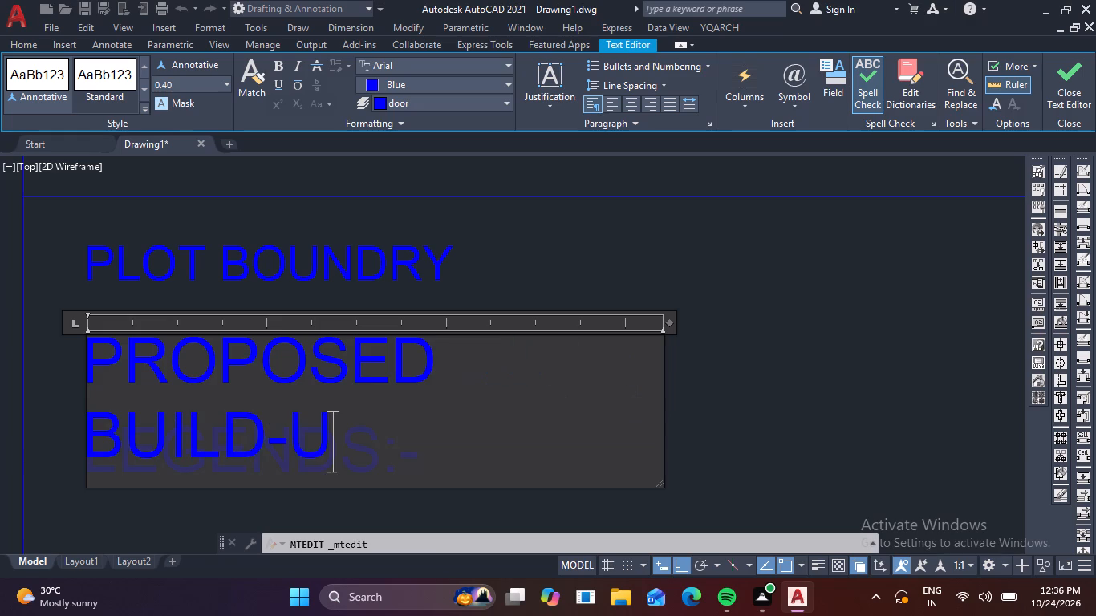
key(p)
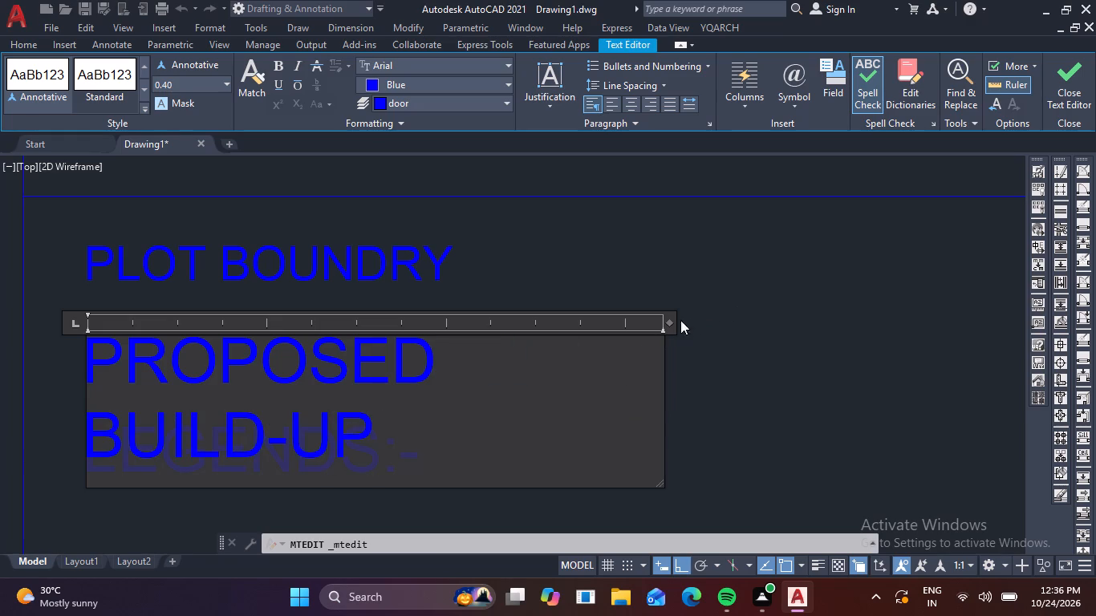
drag(666, 322, 765, 304)
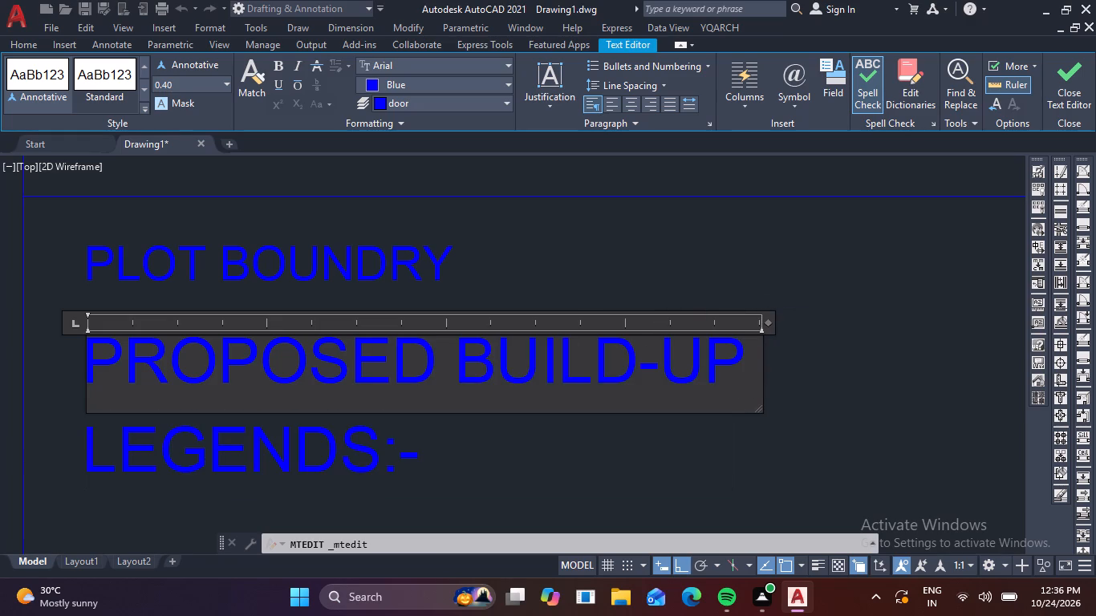
Set the text height of the whole PROPOSED BUILD-UP entry to 0.30 and finish editing it.
drag(753, 357, 3, 444)
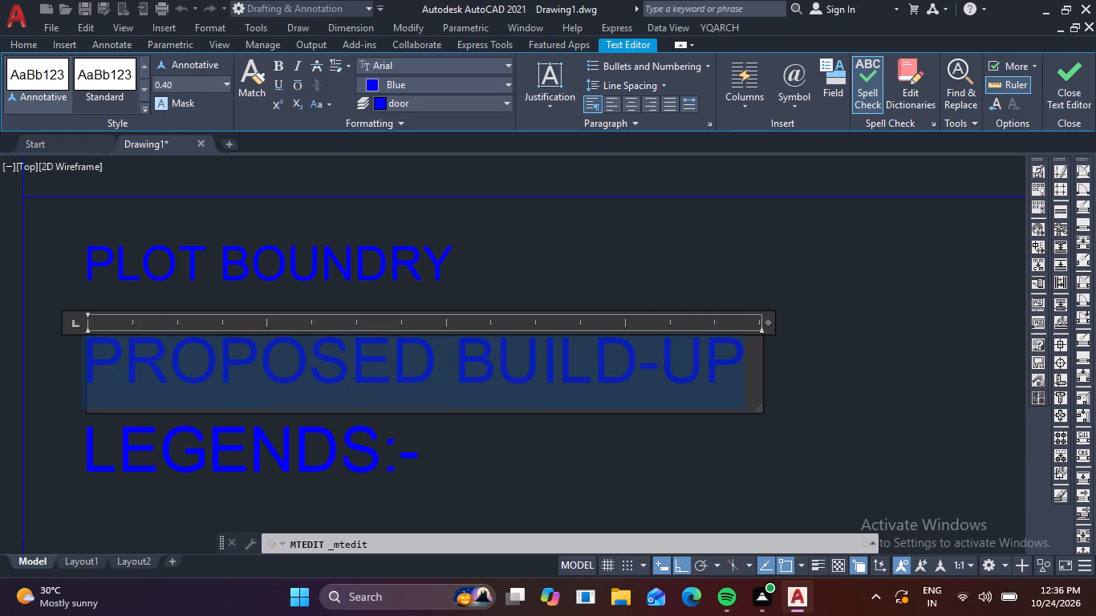
click(195, 84)
key(BackSpace)
text(.30)
key(Return)
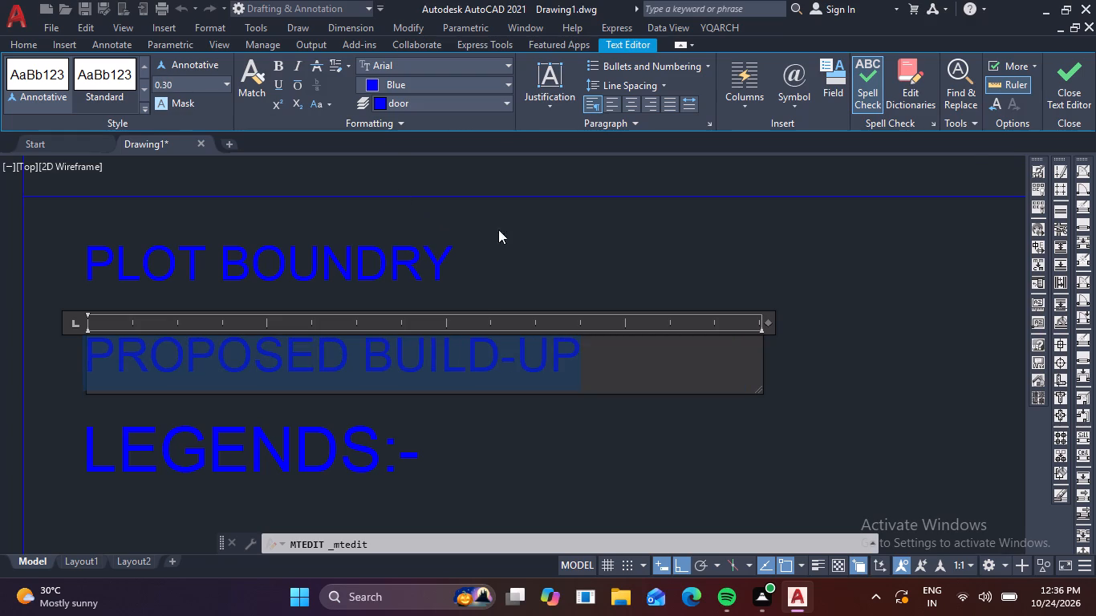
click(498, 229)
Replace the third heading copy's text with PROPOSED DRAINAGE LINE and widen its text box to fit the entry on one line.
scroll(495, 265, down, 1)
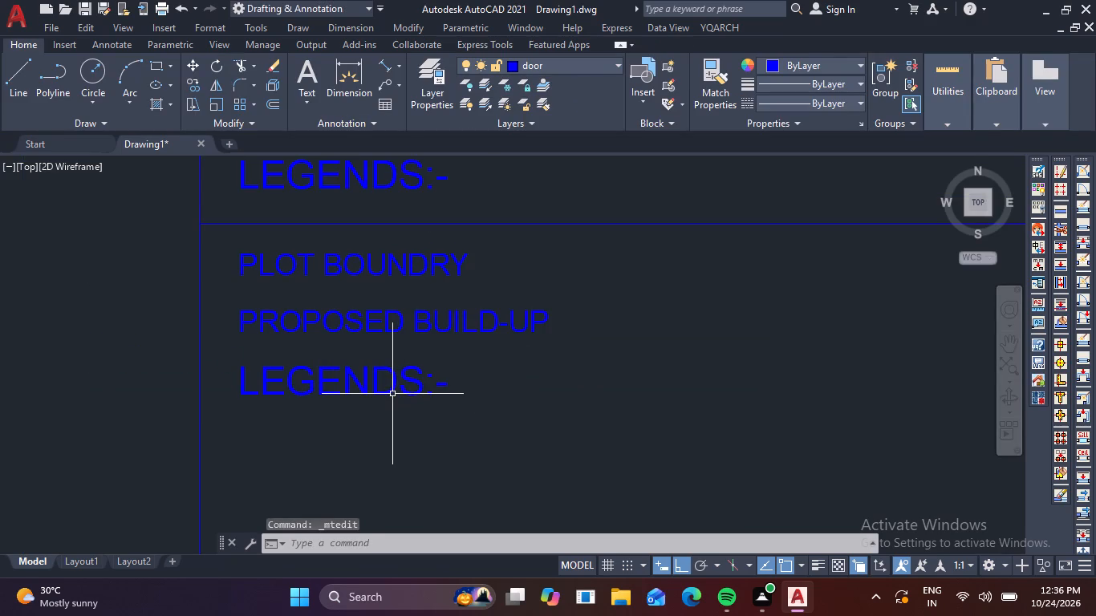
double_click(392, 393)
drag(484, 385, 191, 383)
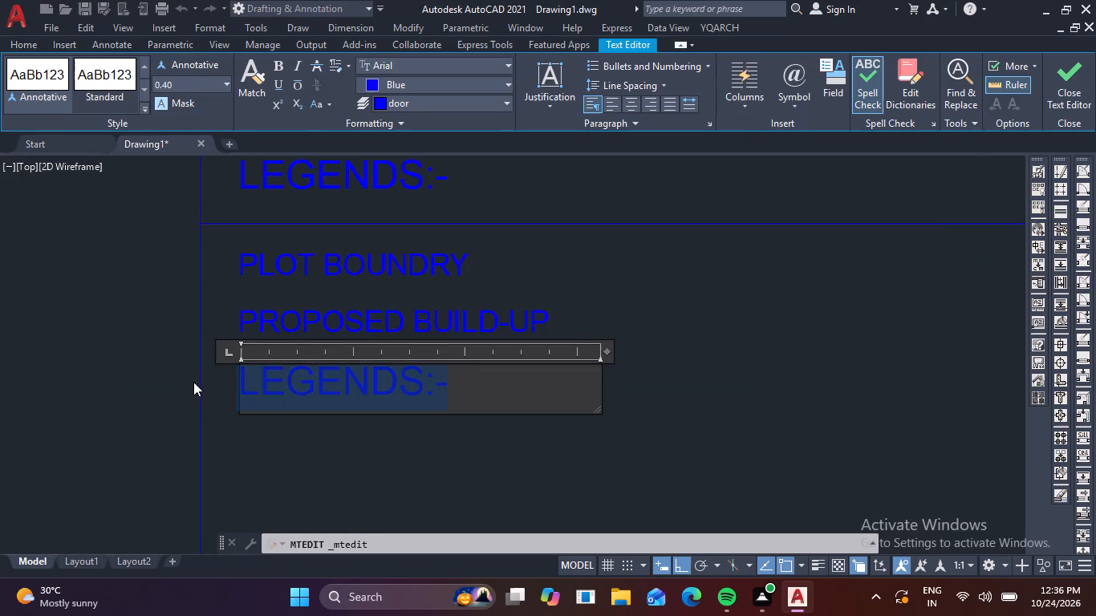
key(BackSpace)
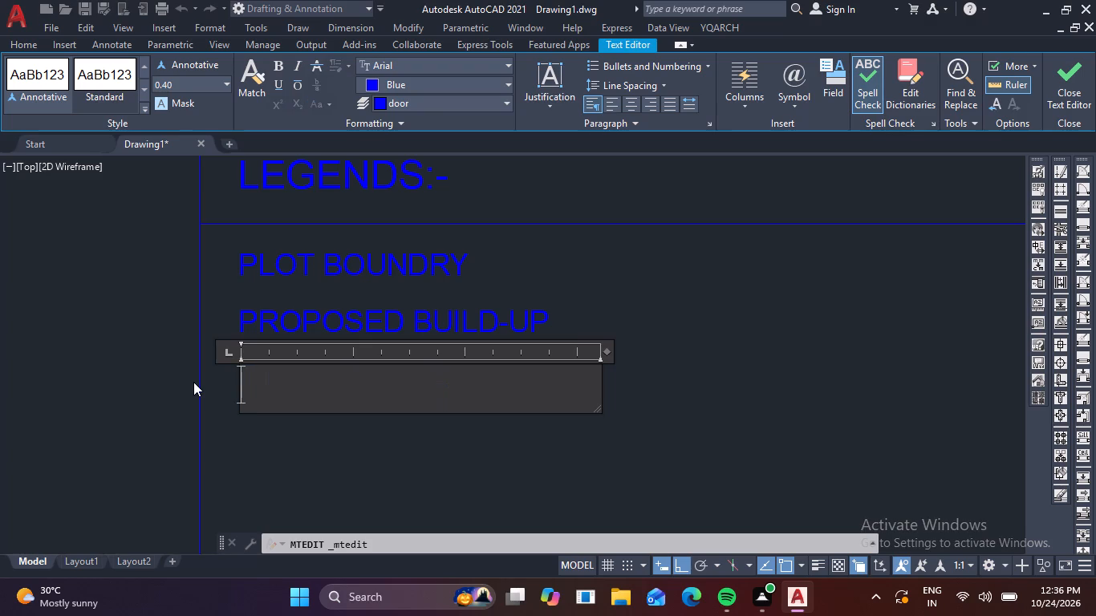
text(PRO)
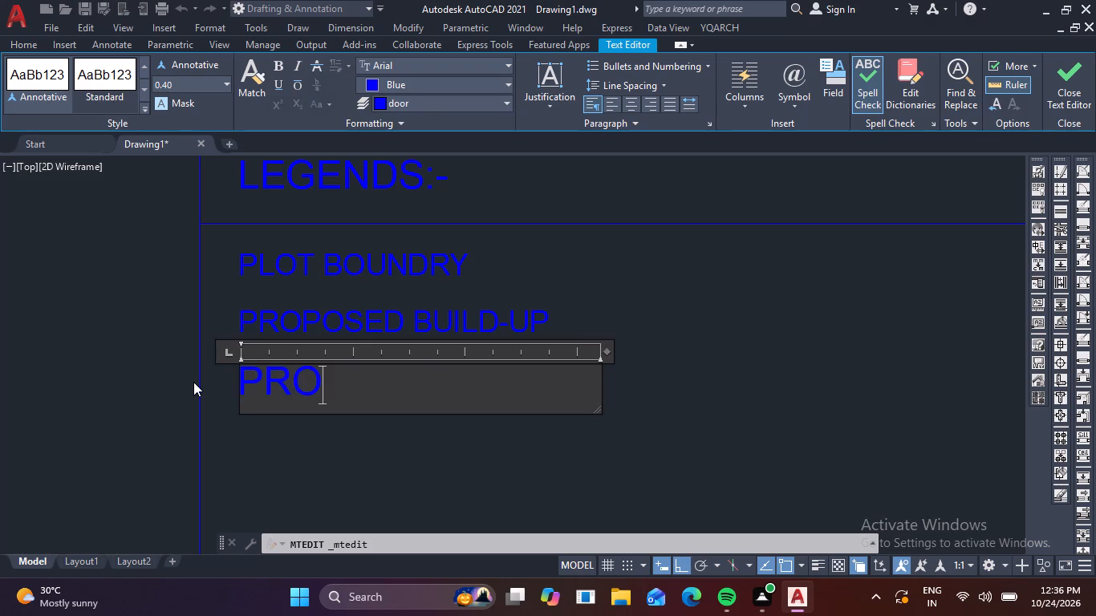
text(PO)
text(SED)
key(space)
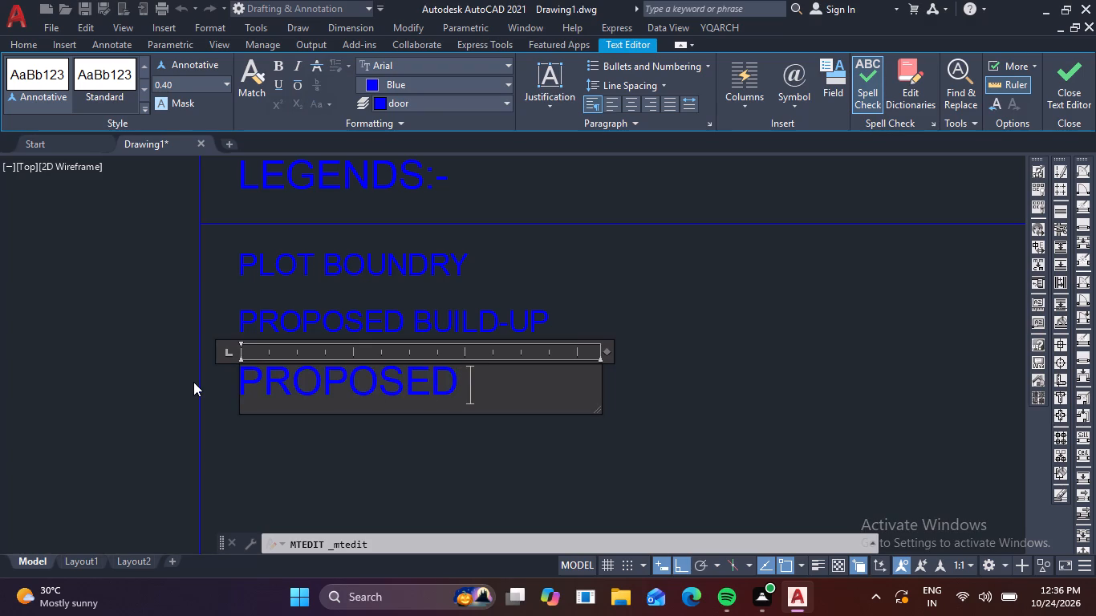
text(DRA)
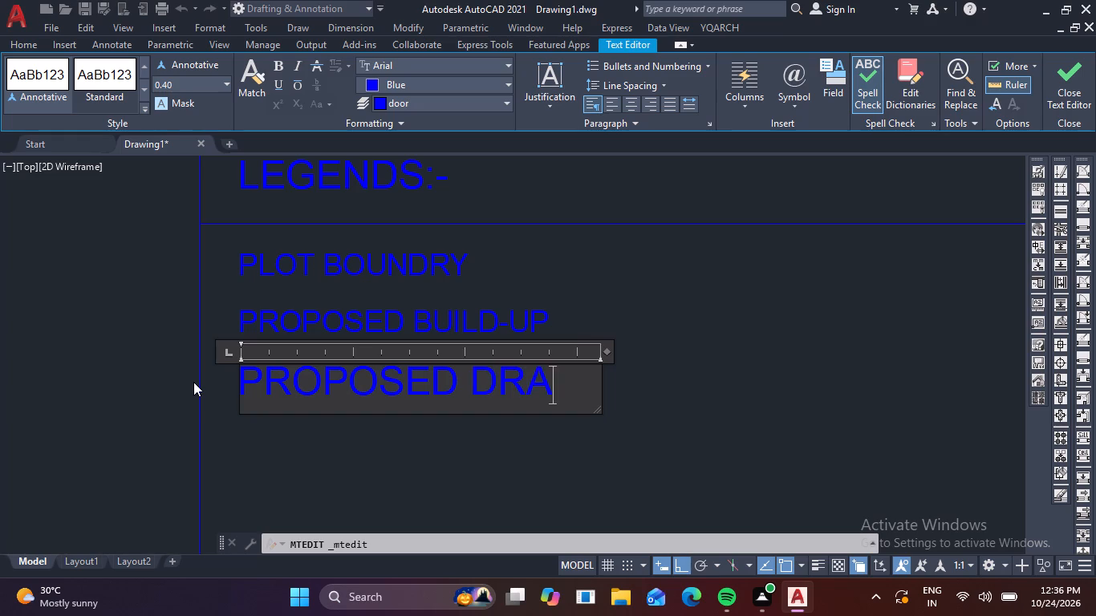
key(i)
text(NA)
text(GE)
key(space)
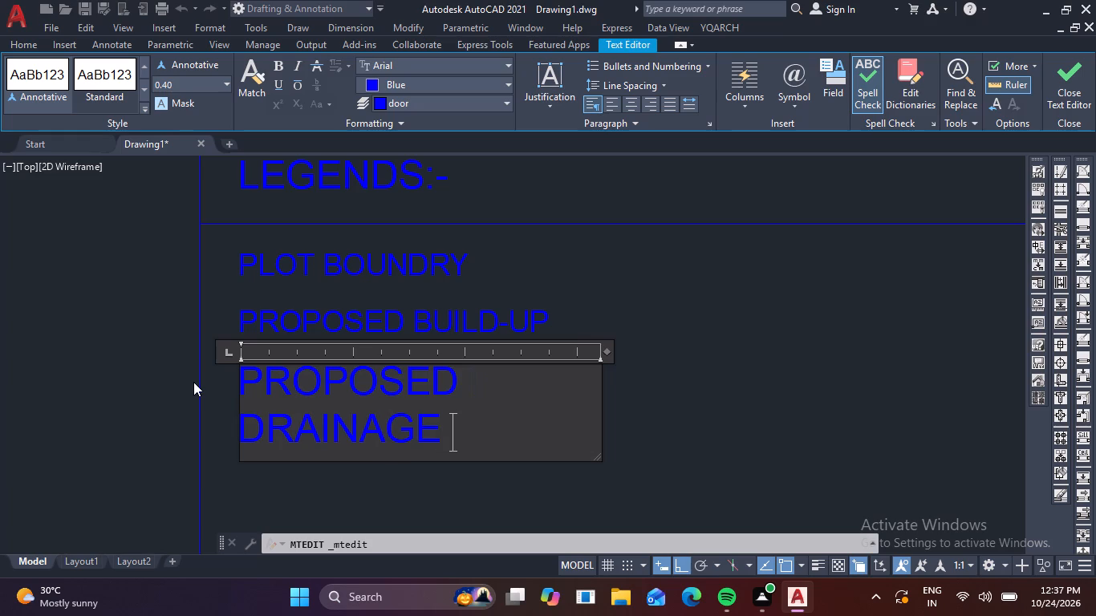
text(LINE)
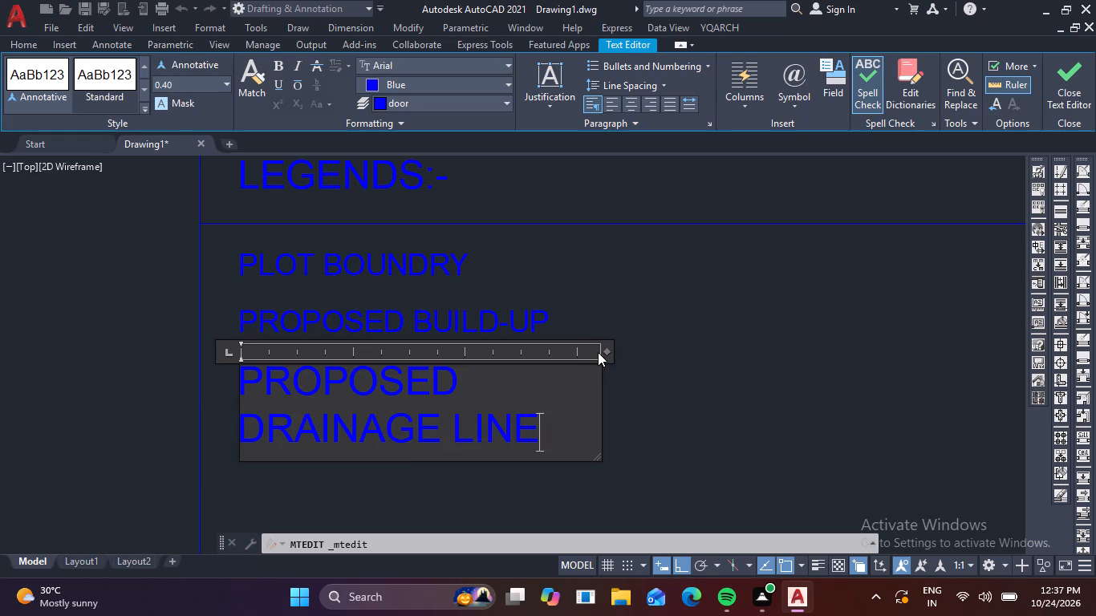
drag(606, 355, 748, 332)
drag(750, 354, 833, 337)
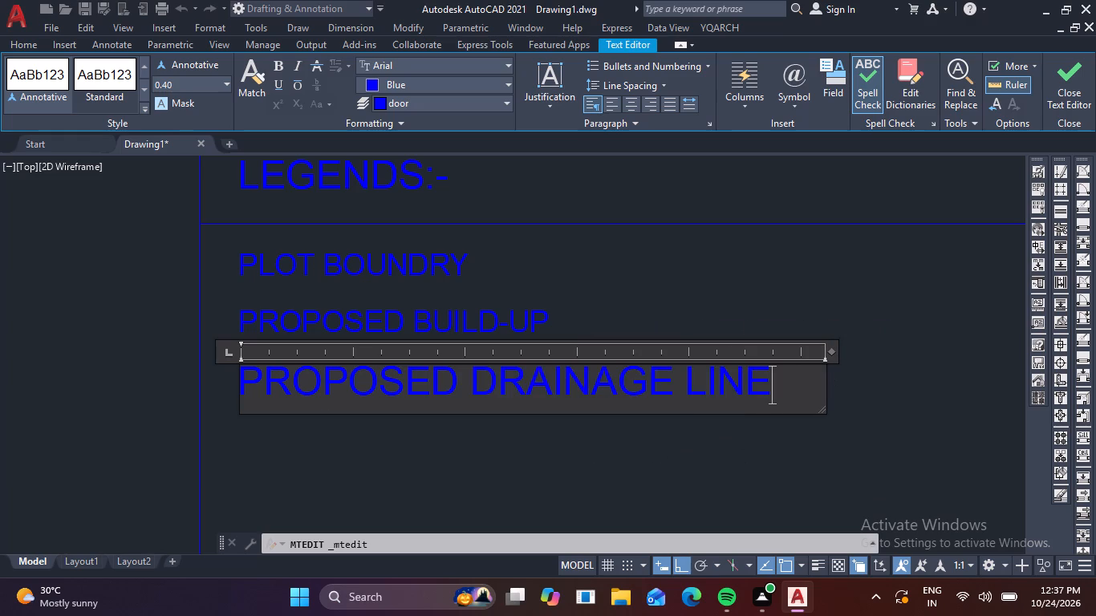
Set the text height of the whole PROPOSED DRAINAGE LINE entry to 0.30 and finish editing it.
drag(784, 390, 165, 391)
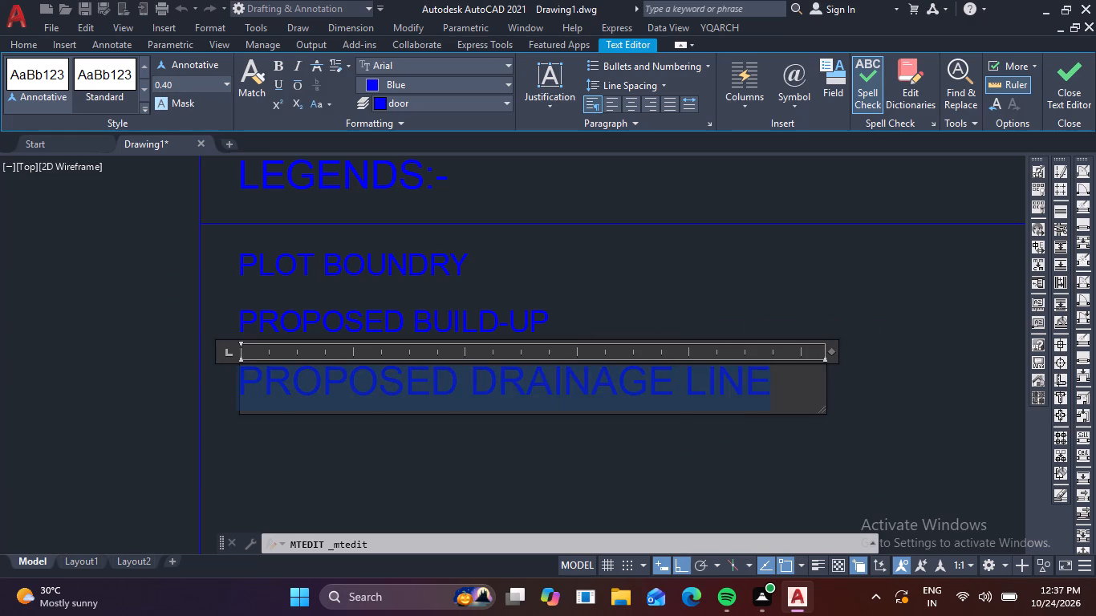
click(186, 82)
key(period)
text(30)
key(Return)
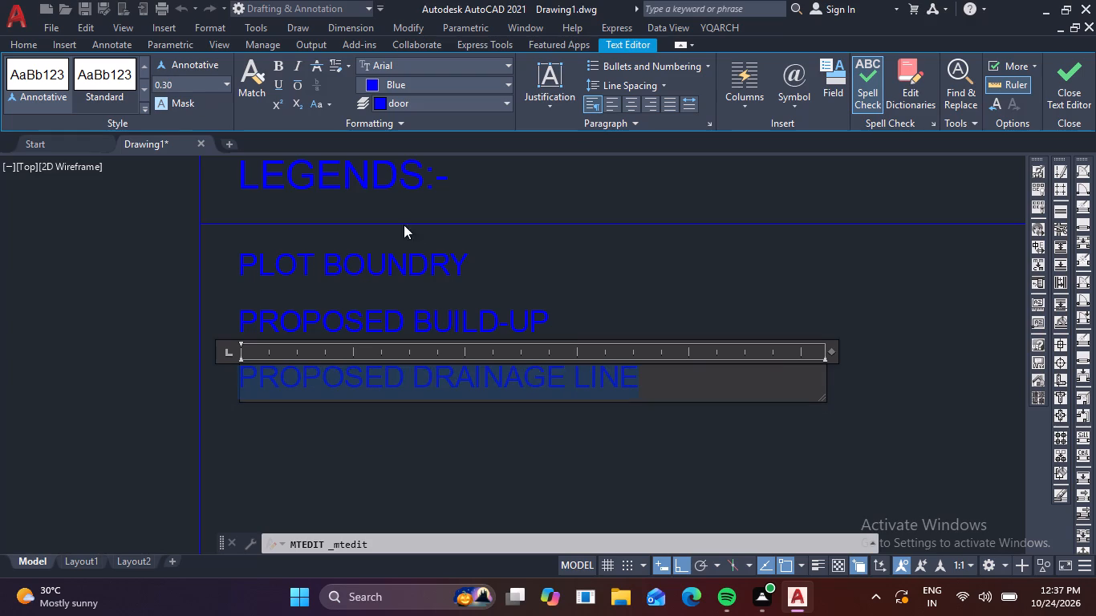
click(488, 241)
Draw a rectangle about 1.10 by 0.32 beside the PLOT BOUNDRY entry as the start of its symbol.
scroll(611, 282, down, 2)
middle_drag(621, 290, 159, 312)
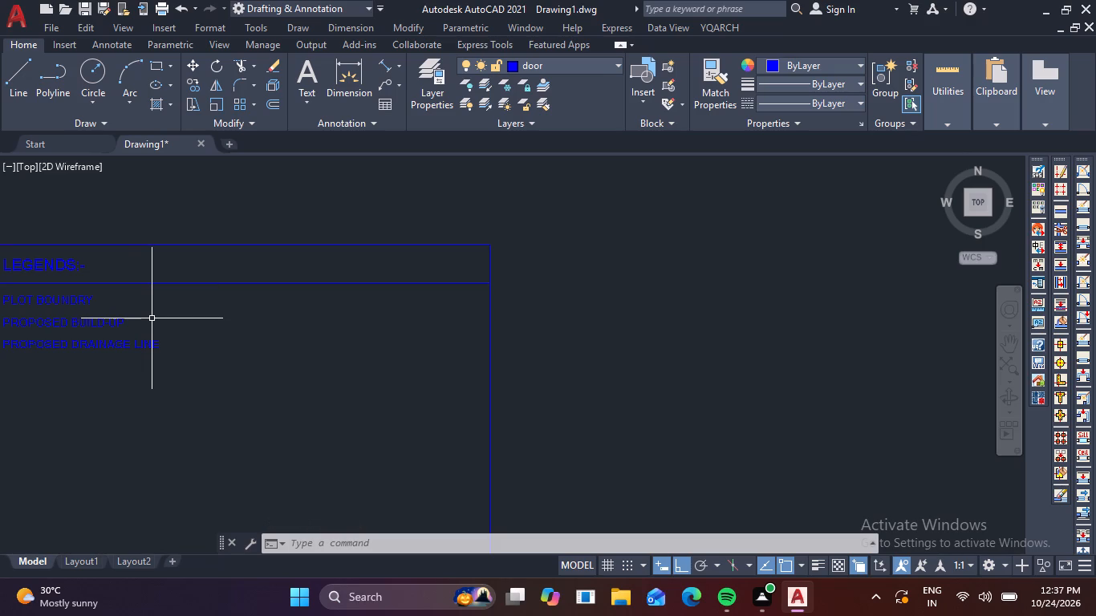
click(160, 69)
scroll(156, 290, up, 2)
middle_drag(108, 317, 283, 349)
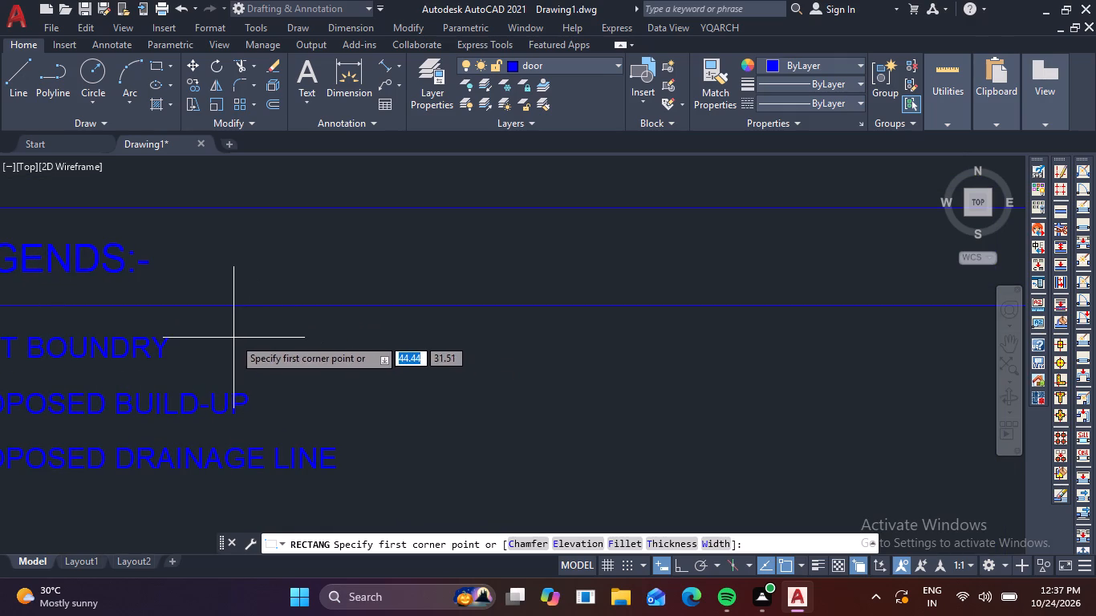
click(233, 338)
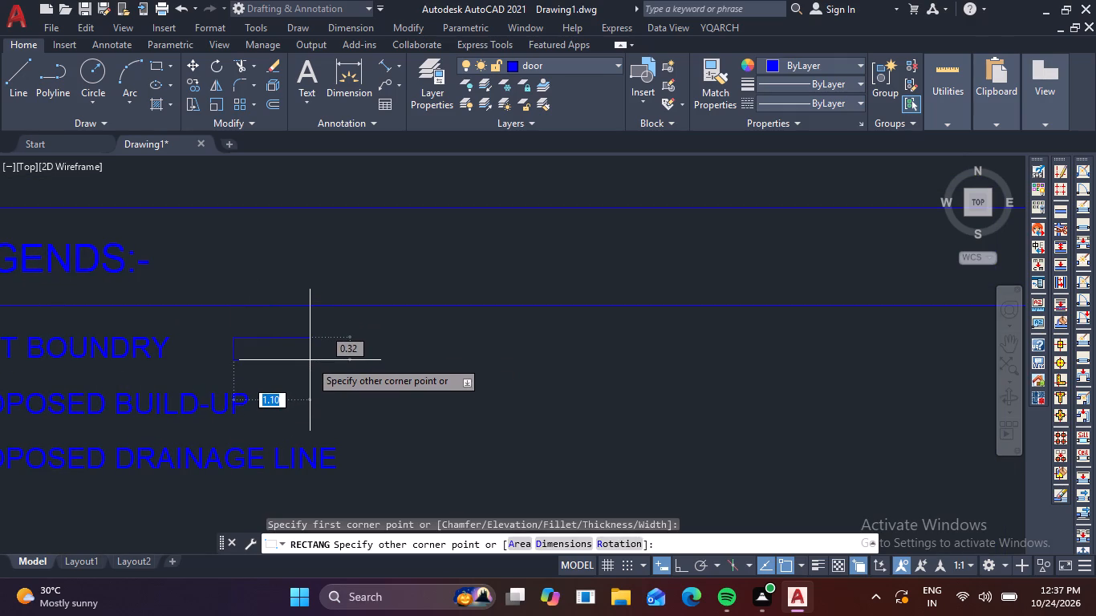
click(310, 360)
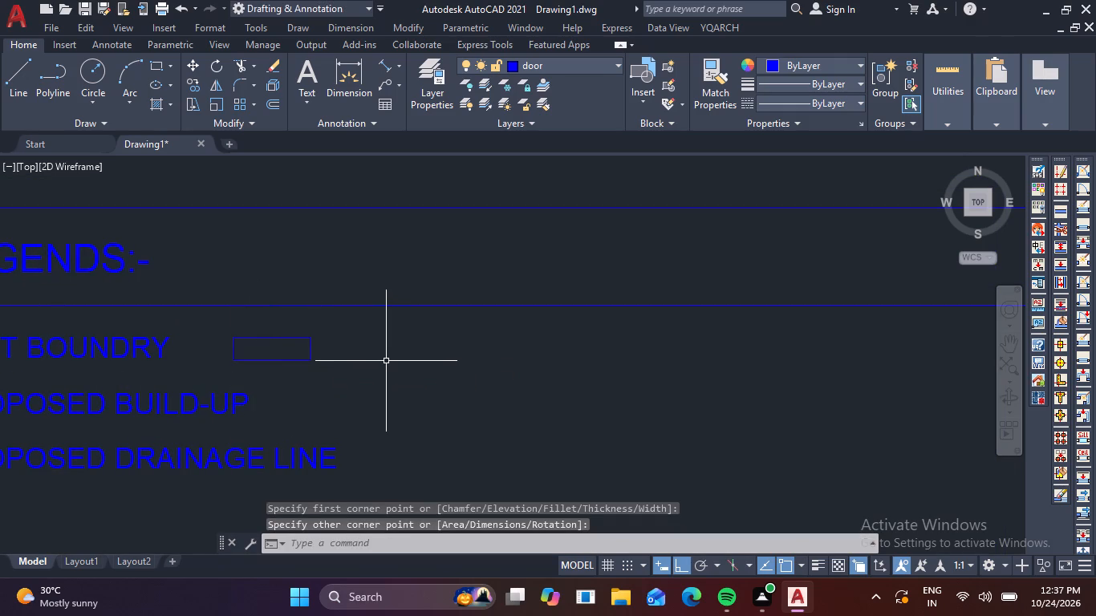
Draw a short vertical line upward from the symbol rectangle's upper-left corner.
text(L)
key(space)
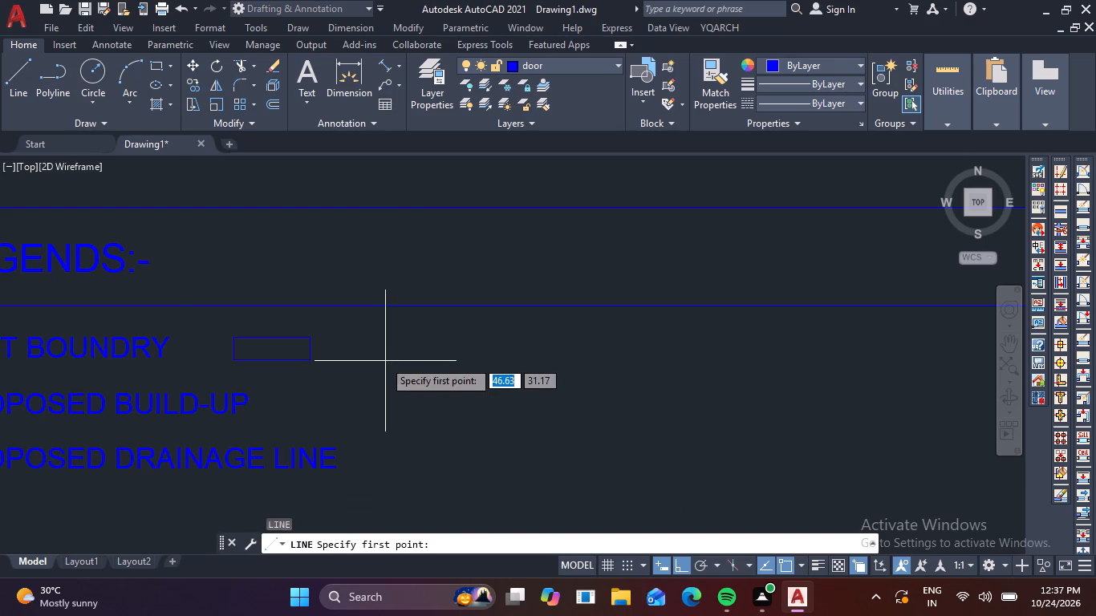
scroll(210, 322, up, 2)
click(268, 363)
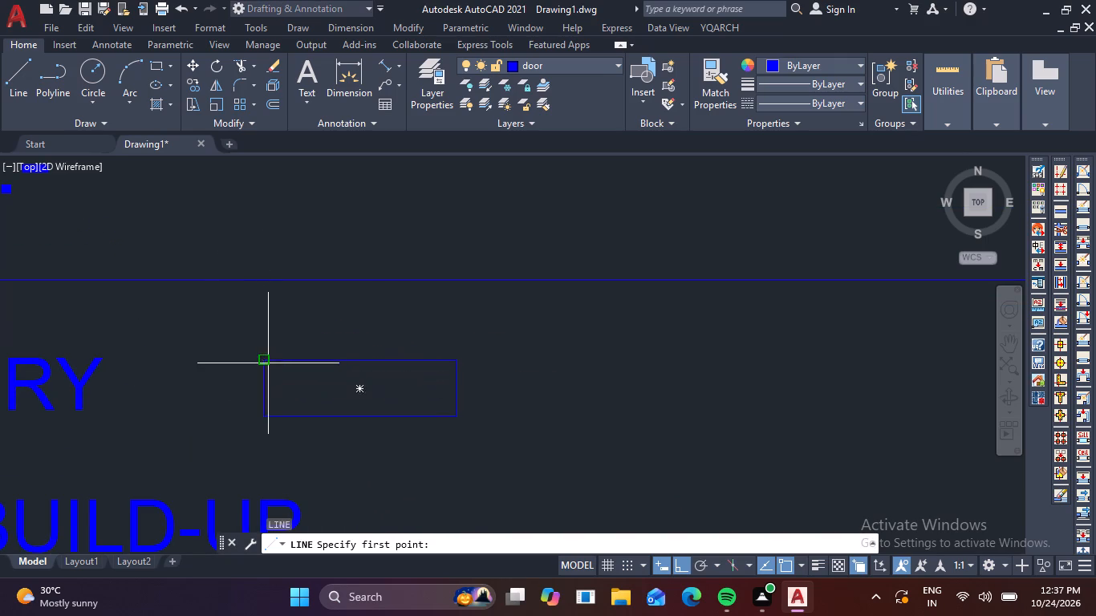
click(266, 332)
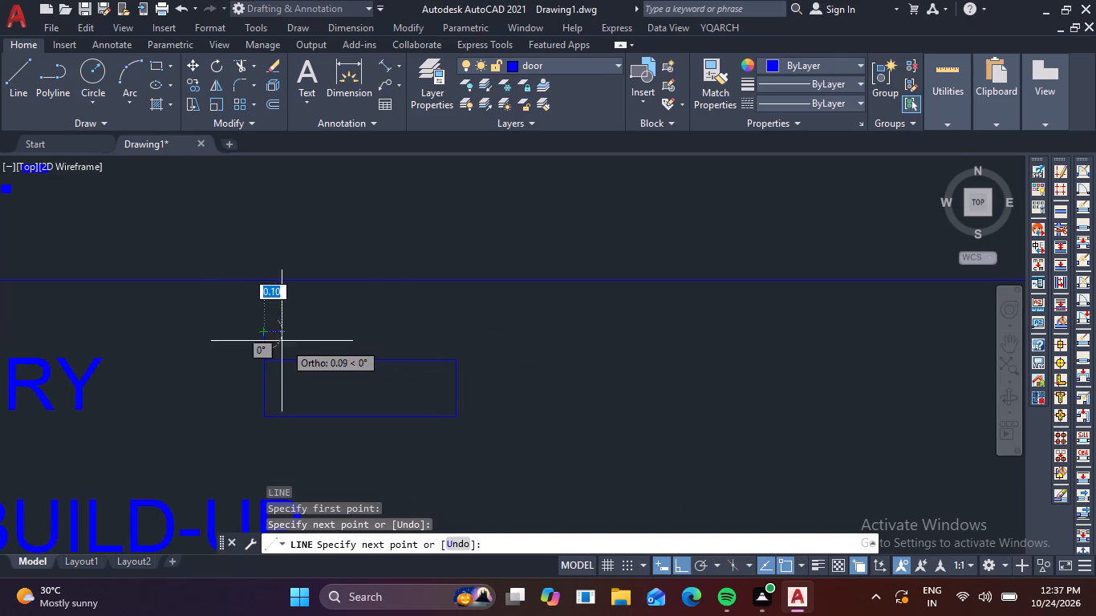
key(Escape)
Mirror the short vertical line about the rectangle's vertical centreline, keeping the original.
click(294, 343)
click(286, 338)
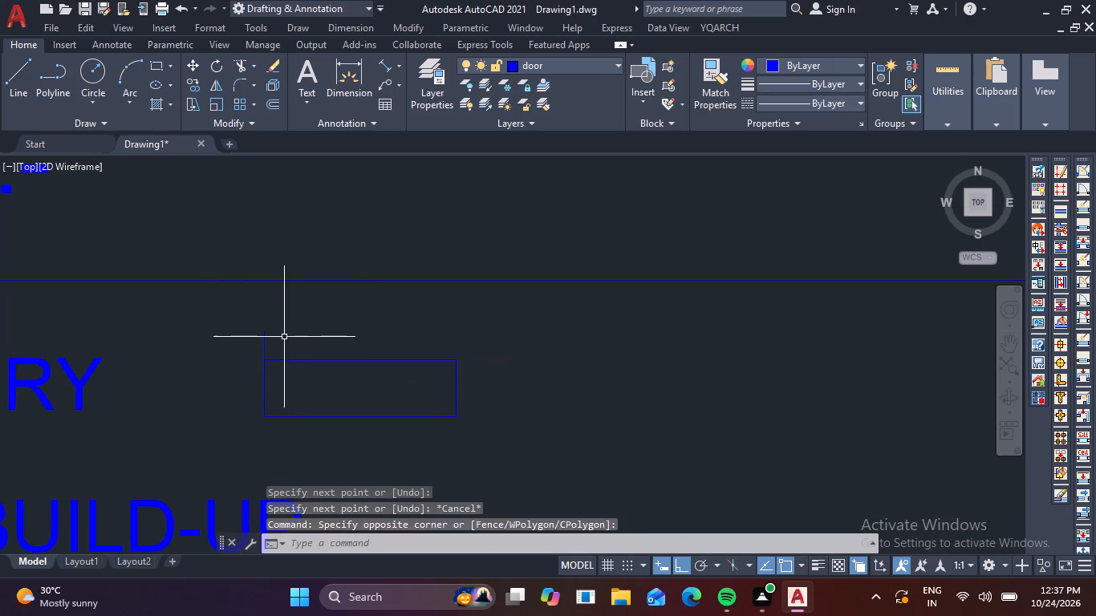
click(261, 342)
click(262, 341)
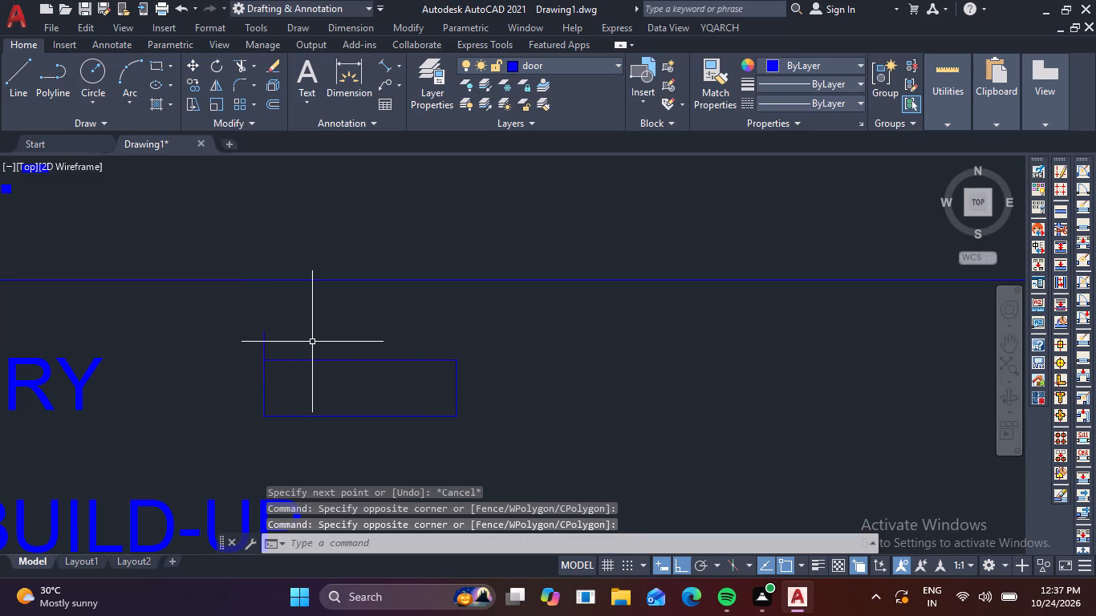
click(315, 341)
click(255, 328)
key(m)
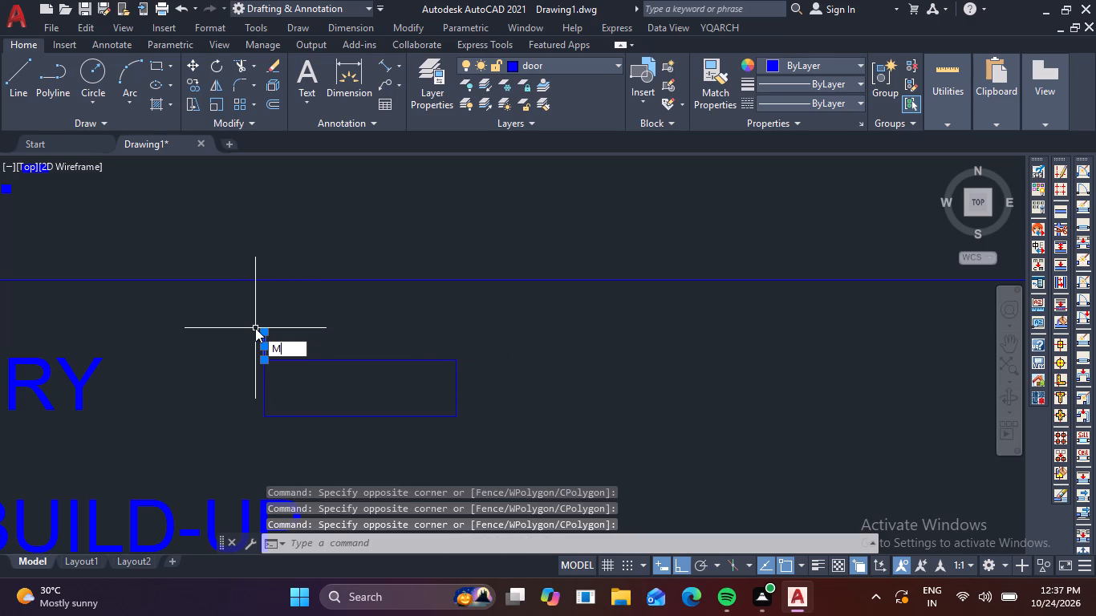
key(i)
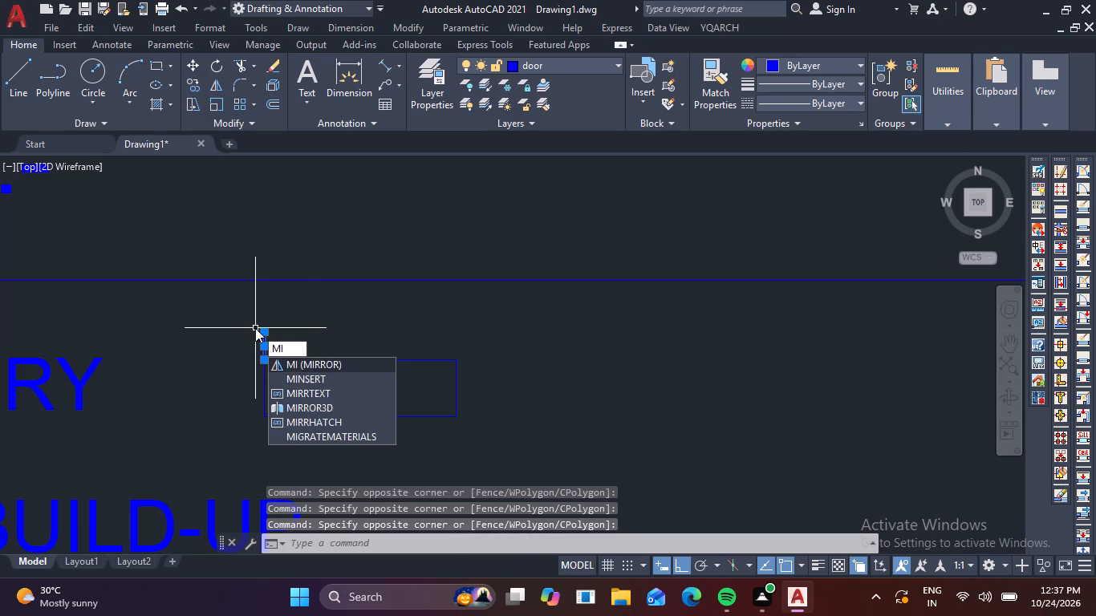
key(space)
click(358, 359)
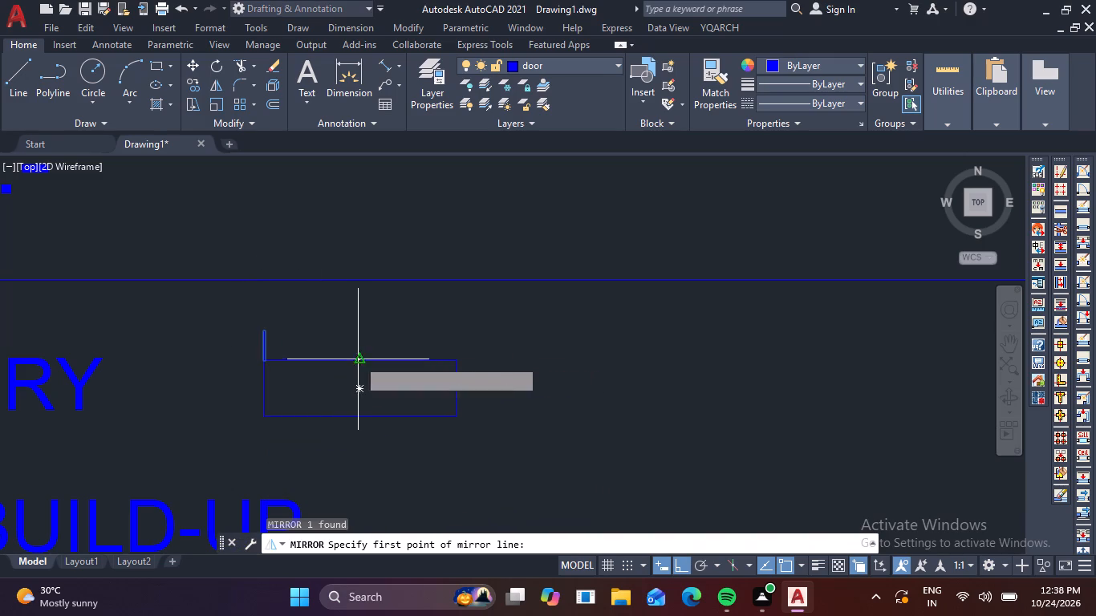
click(355, 311)
key(space)
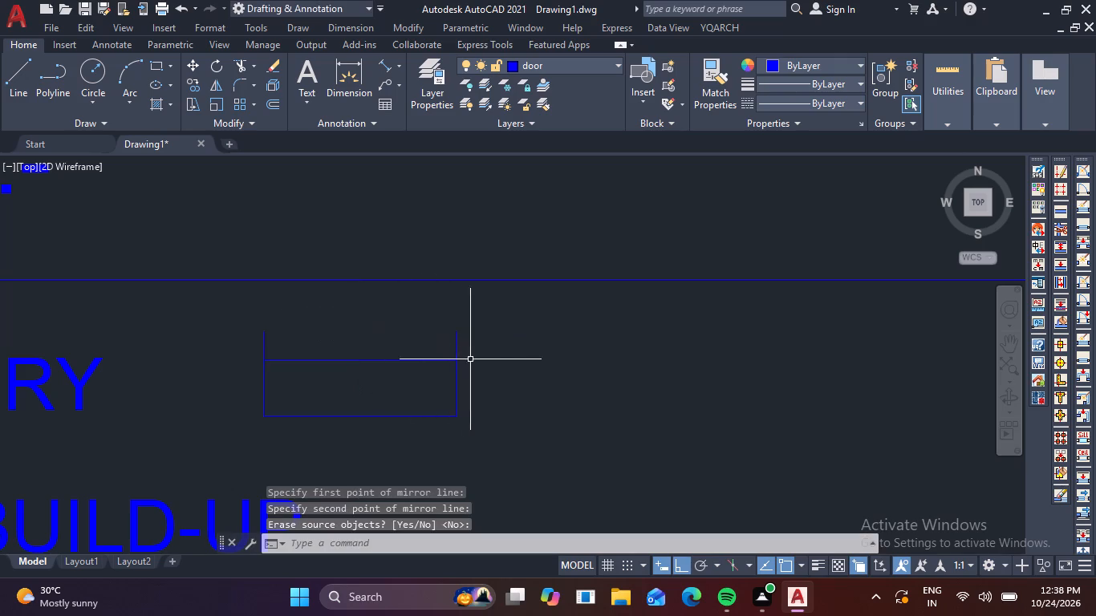
Give the rectangle and both short lines a 0.30 mm lineweight and turn on lineweight display.
drag(510, 437, 503, 435)
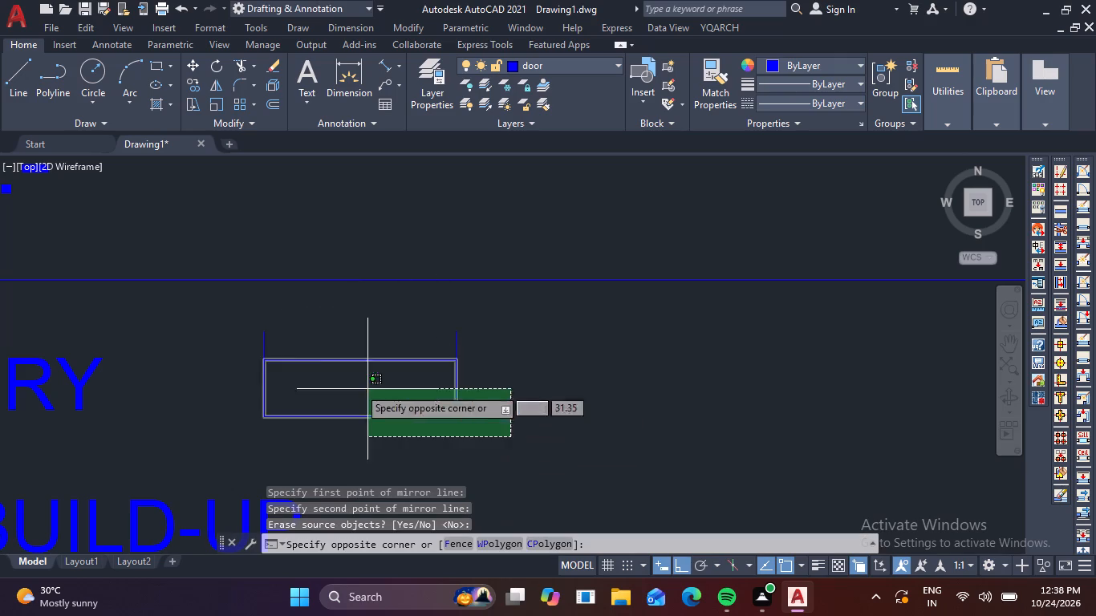
click(232, 329)
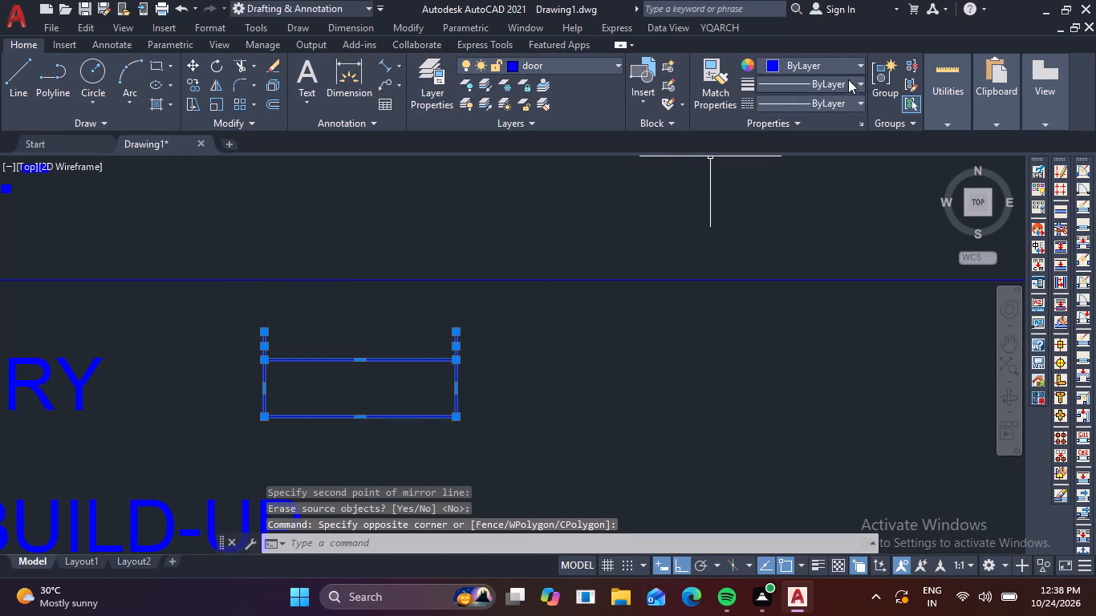
click(852, 77)
scroll(833, 173, down, 2)
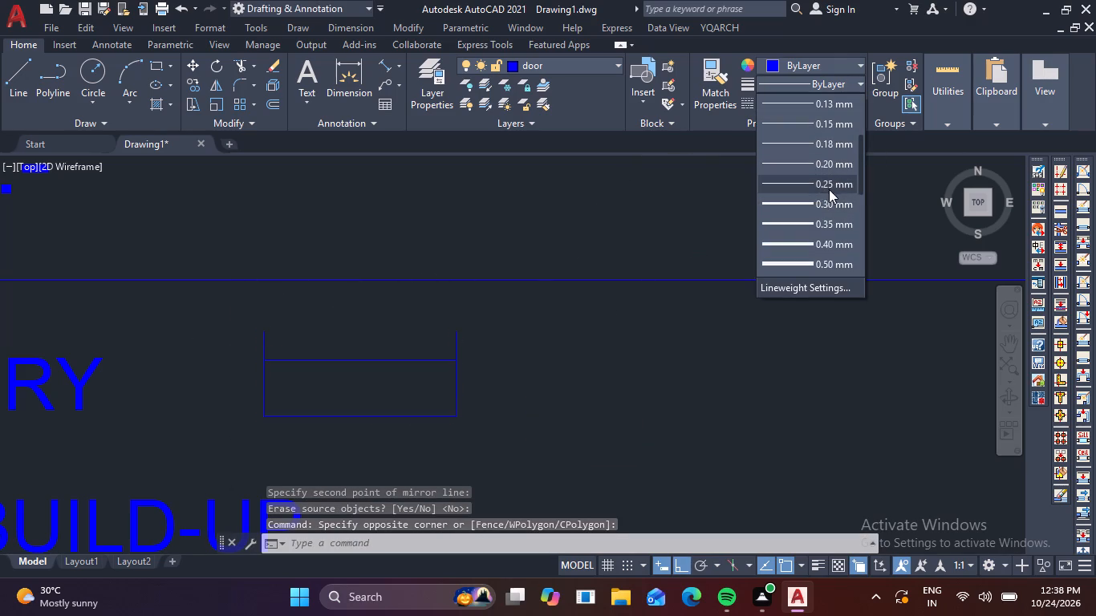
click(826, 204)
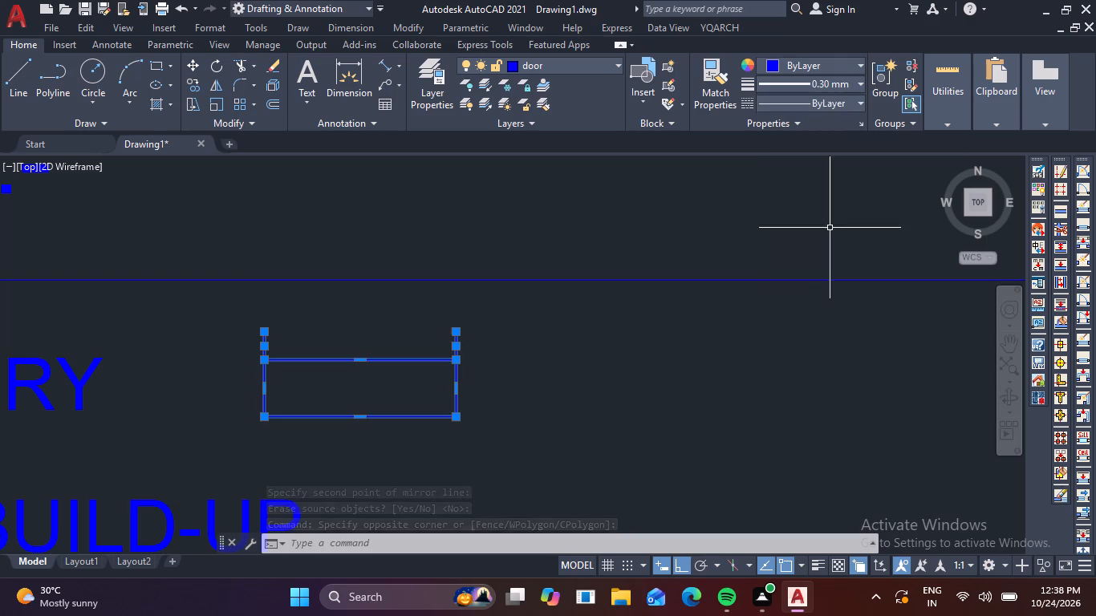
click(817, 560)
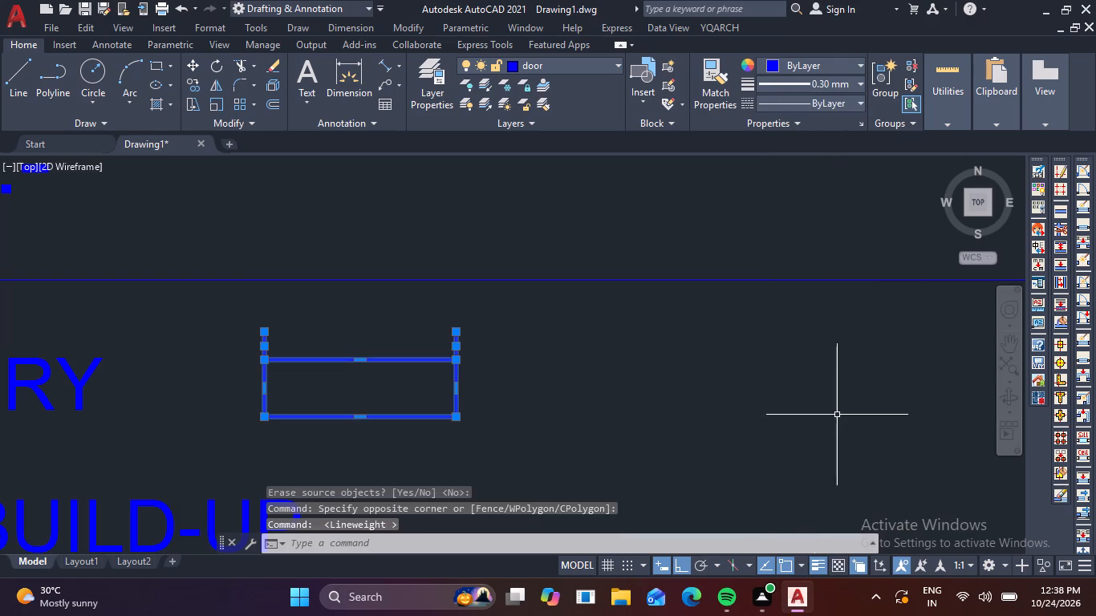
Set the colour of the selected plot boundary symbol to ByBlock and clear the selection.
click(863, 62)
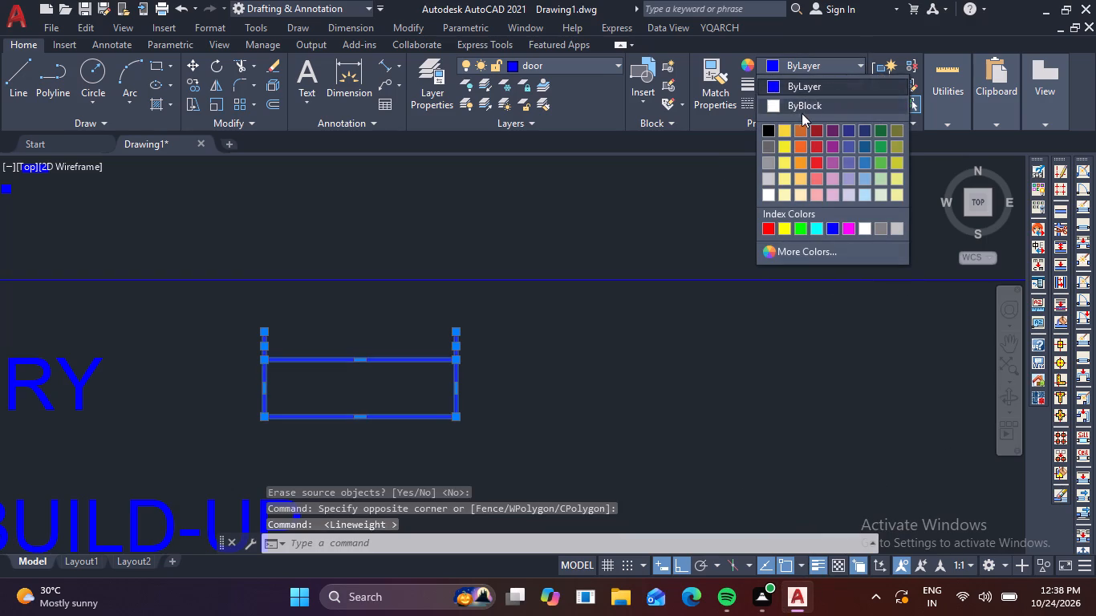
click(785, 100)
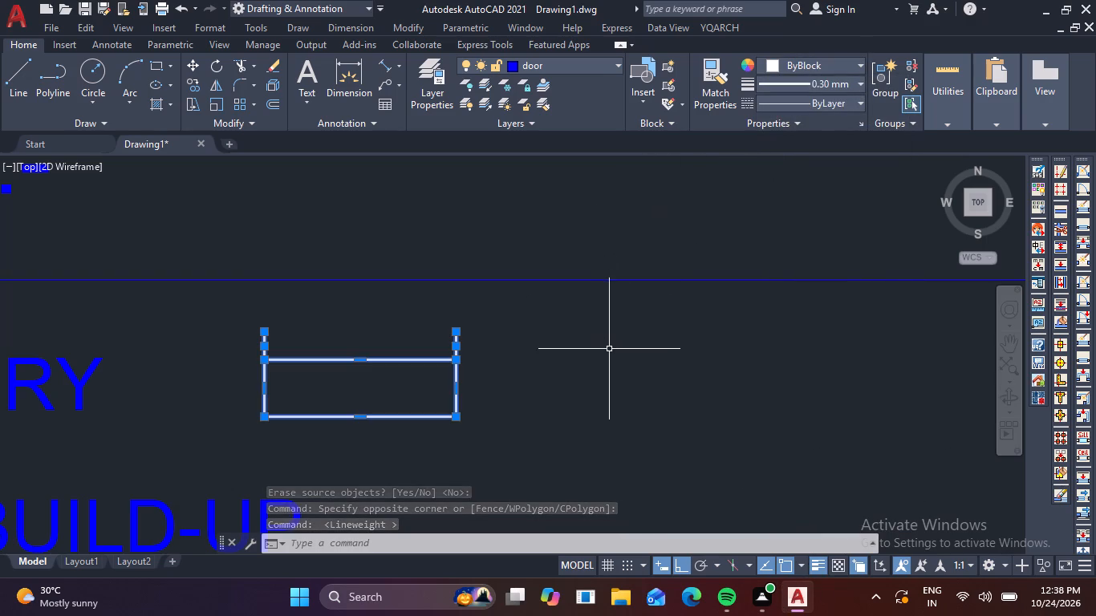
key(Escape)
Move the plot boundary symbol horizontally about 11.55 units along its row, close to the legend frame's right edge.
scroll(595, 380, down, 2)
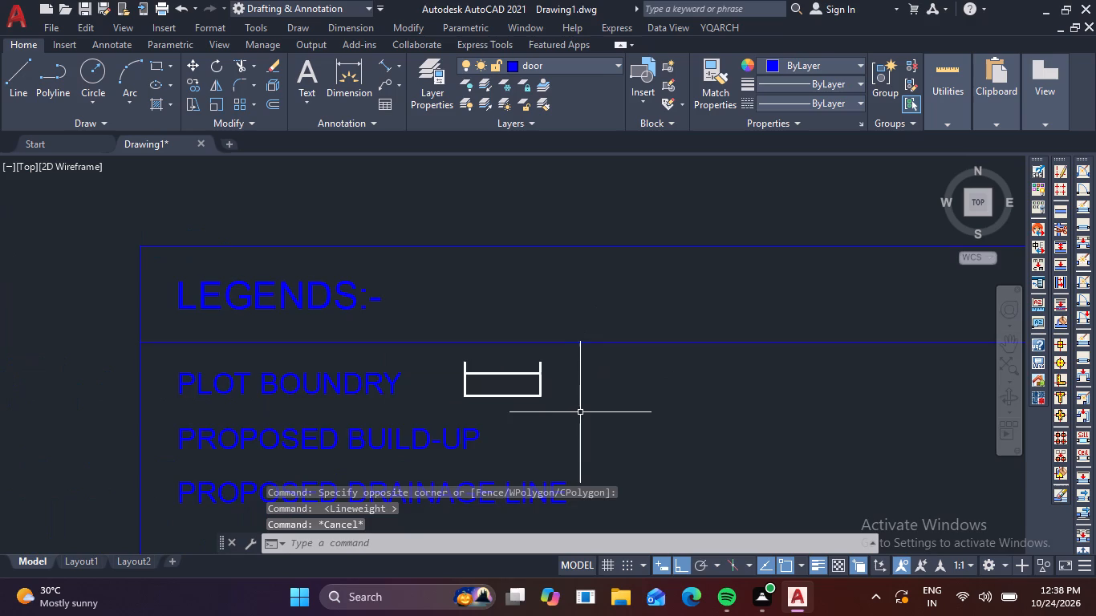
scroll(574, 414, up, 1)
click(561, 417)
click(366, 327)
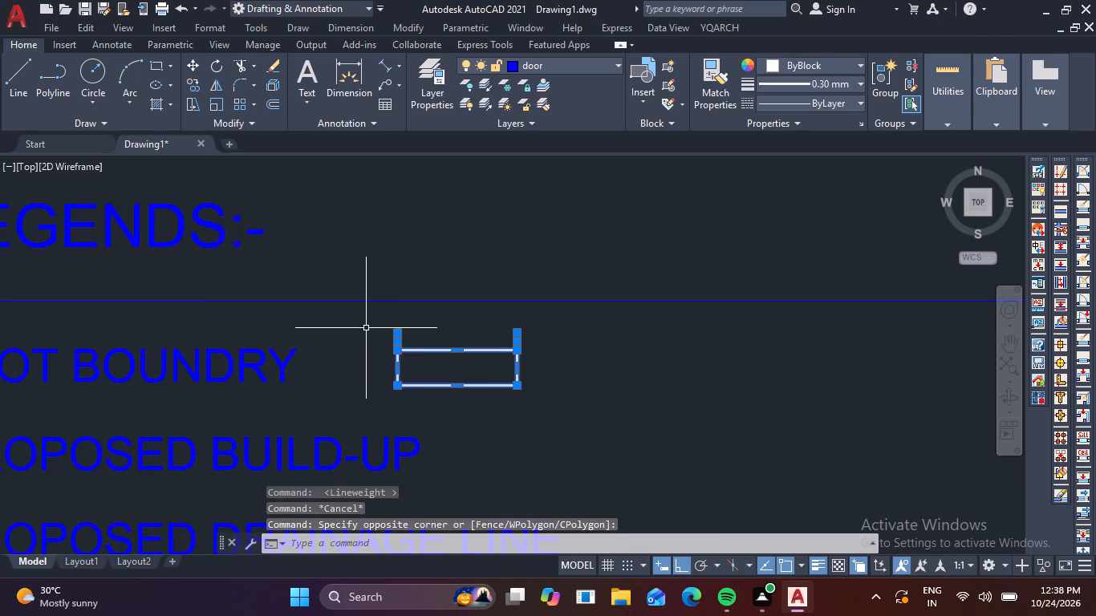
text(M)
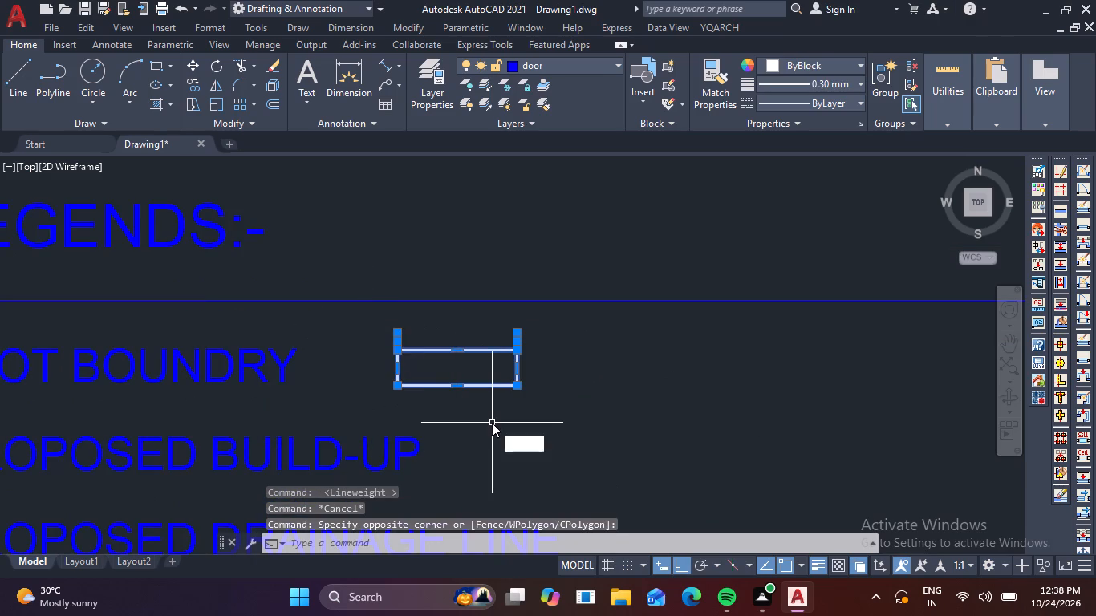
key(space)
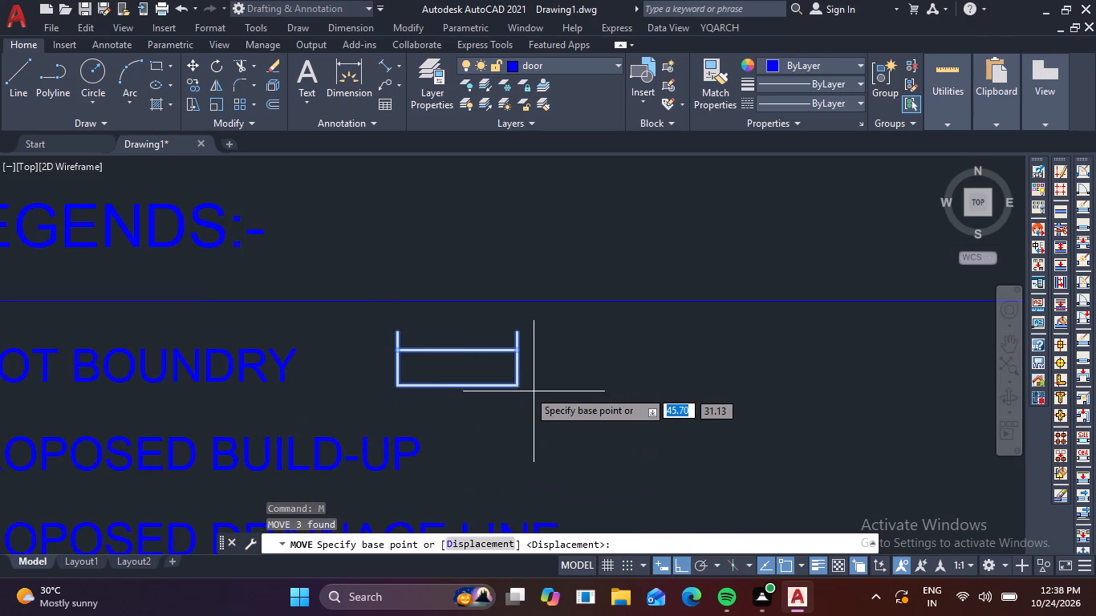
click(522, 389)
scroll(635, 391, down, 1)
middle_drag(635, 391, 298, 391)
scroll(412, 389, down, 2)
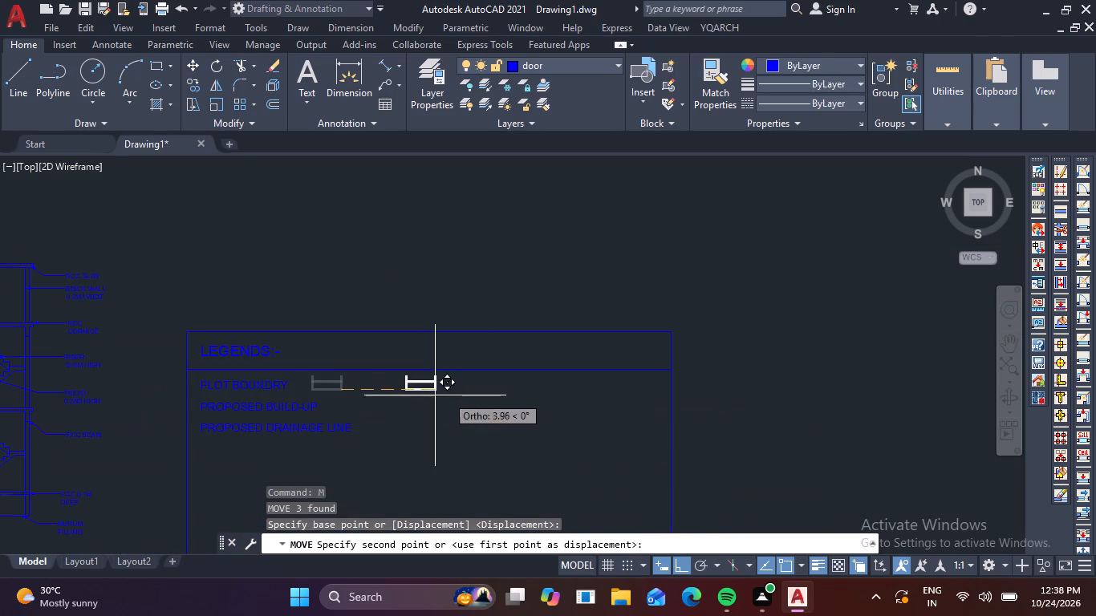
scroll(620, 395, up, 3)
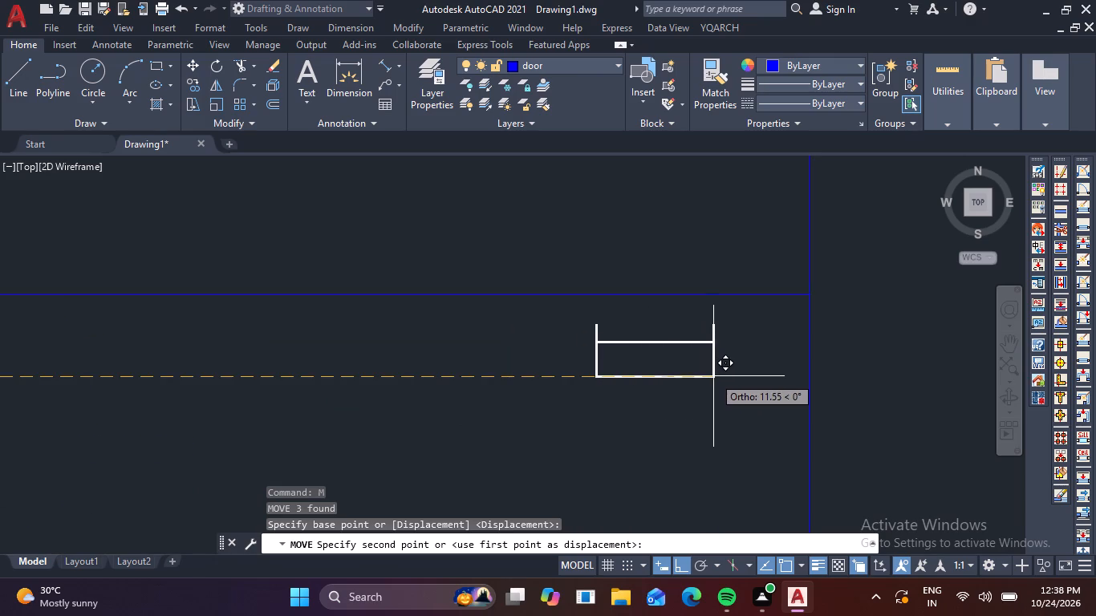
click(713, 377)
Draw a symbol rectangle about 1.0 by 0.4 units just after the PROPOSED BUILD-UP text.
scroll(648, 409, down, 2)
middle_drag(587, 434, 619, 392)
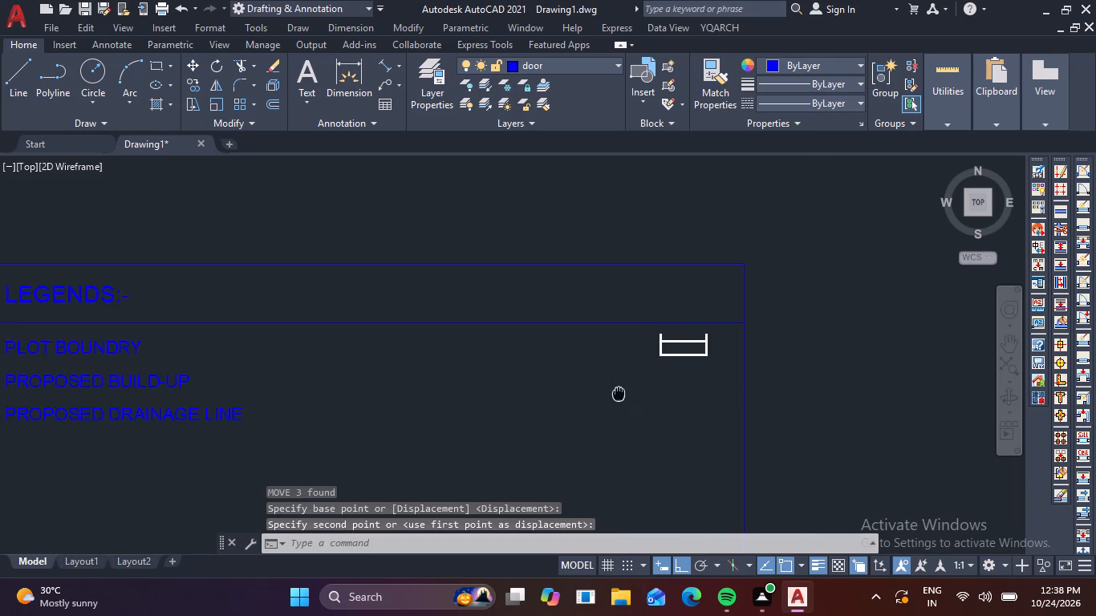
middle_drag(619, 392, 621, 387)
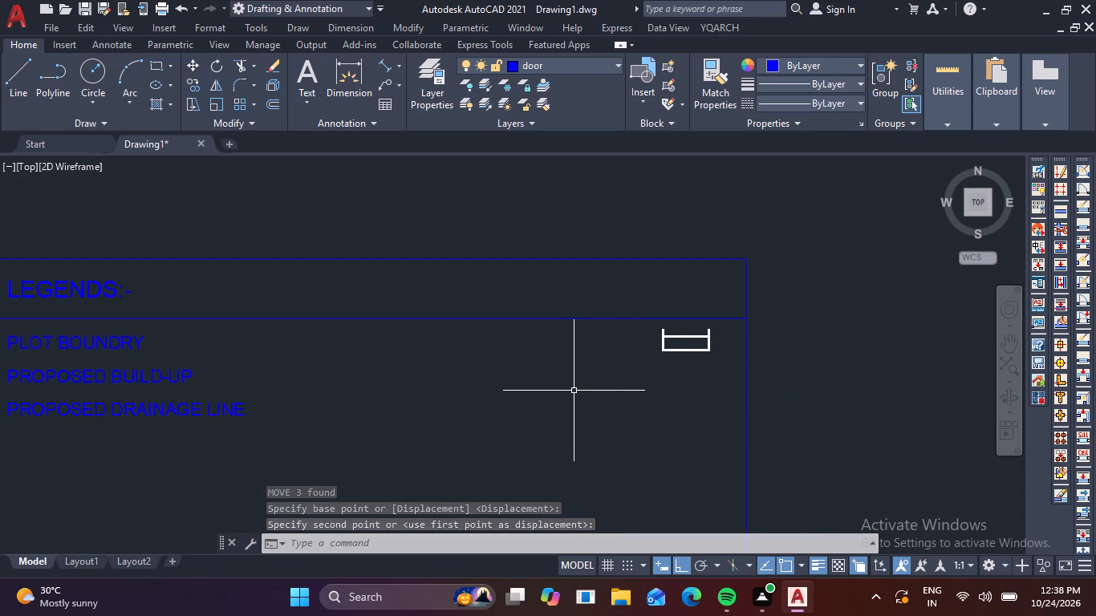
text(REC)
key(space)
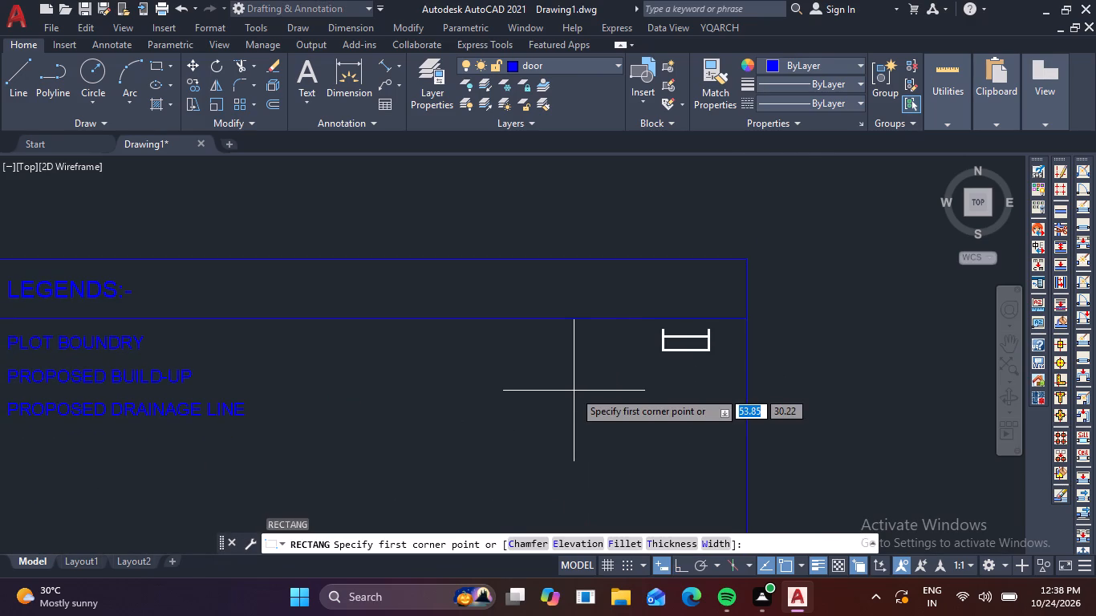
scroll(253, 424, up, 2)
middle_drag(215, 347, 225, 413)
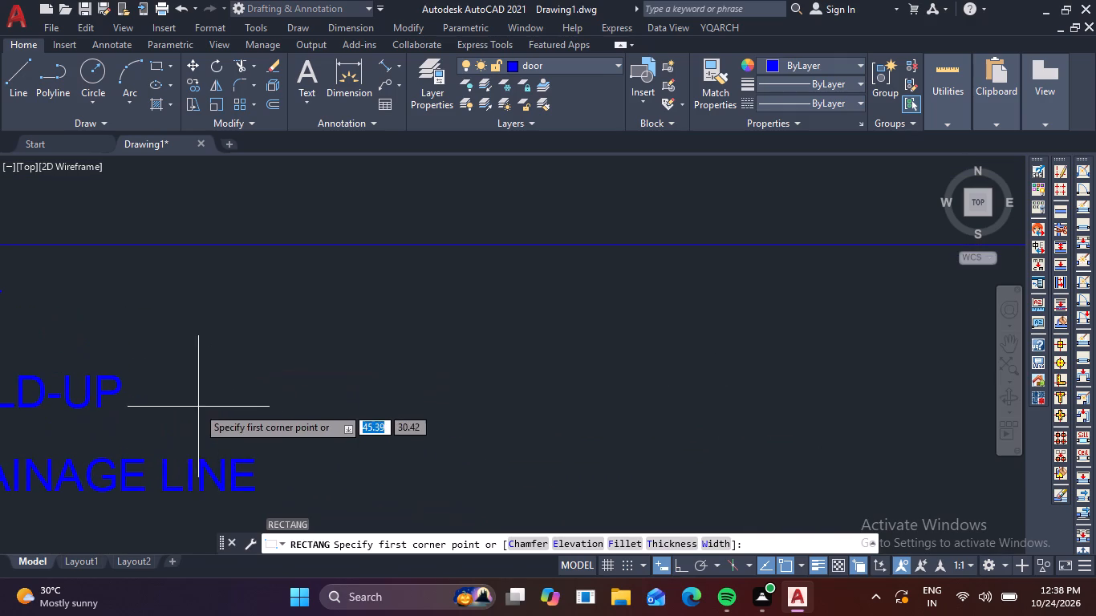
click(160, 376)
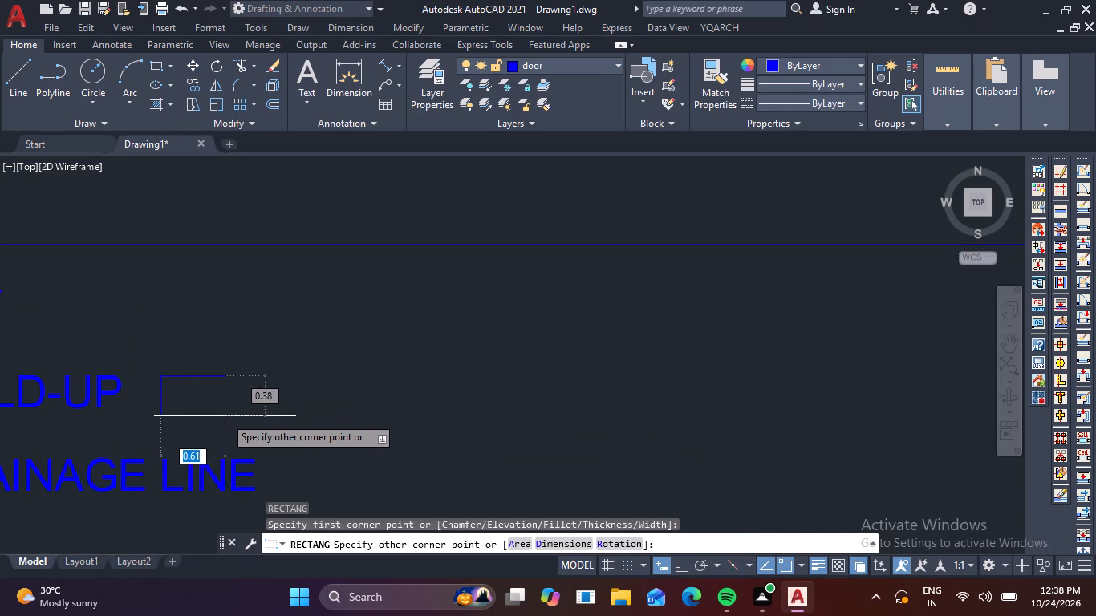
click(268, 419)
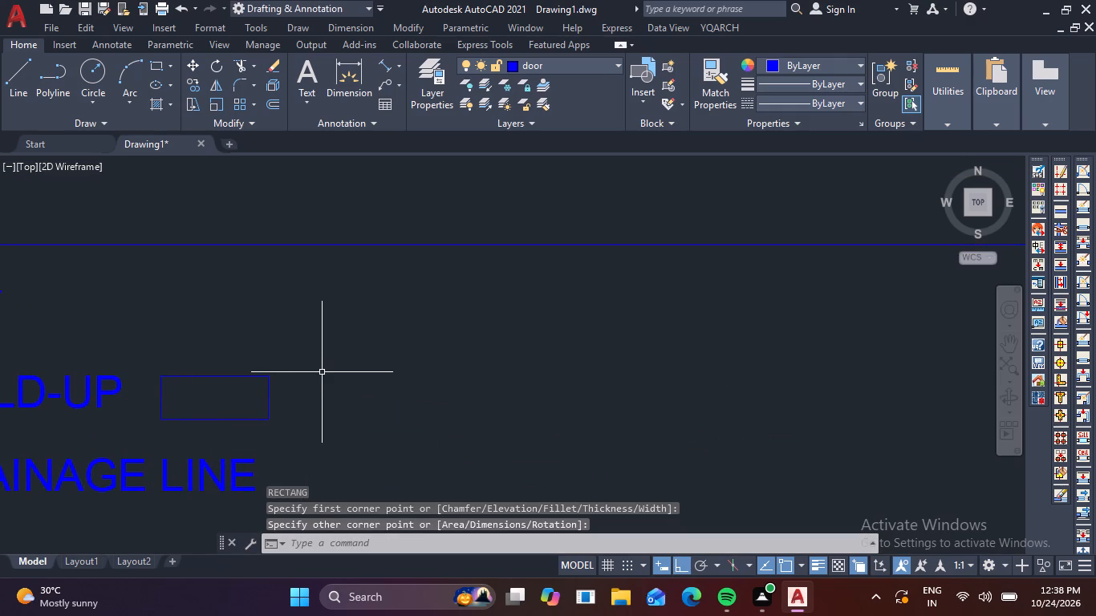
Hatch the build-up symbol rectangle with the ANSI31 pattern and lower the hatch scale to 2.90.
text(H)
key(space)
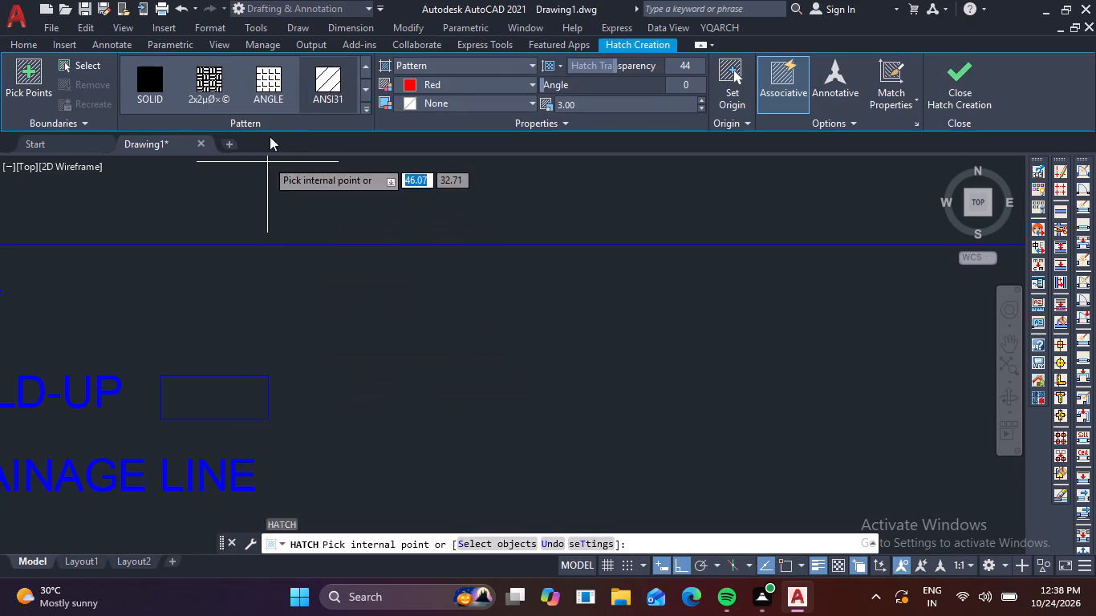
click(328, 83)
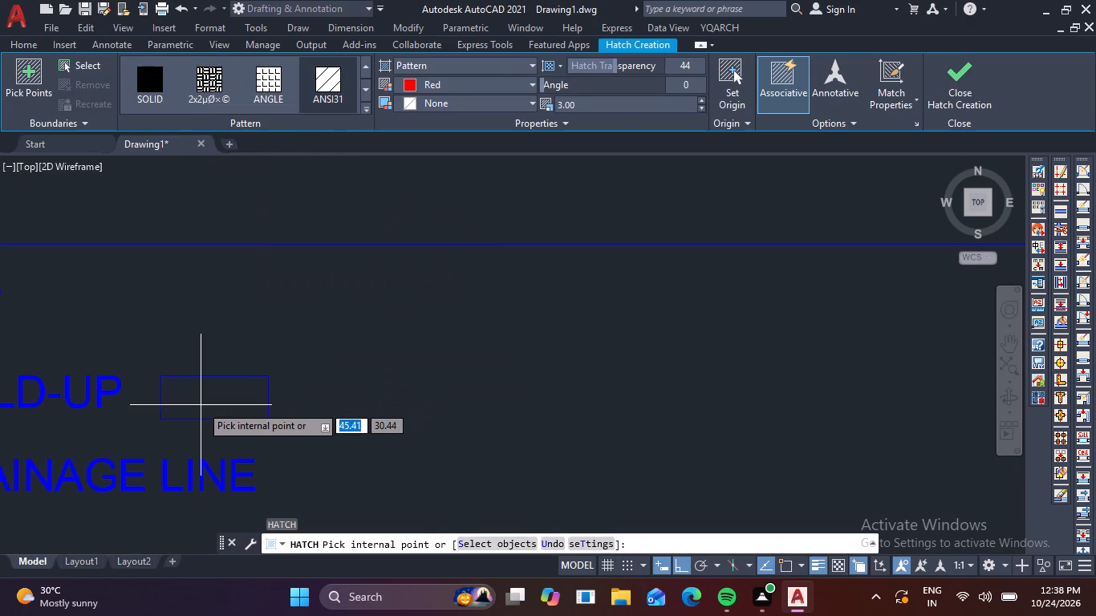
click(201, 405)
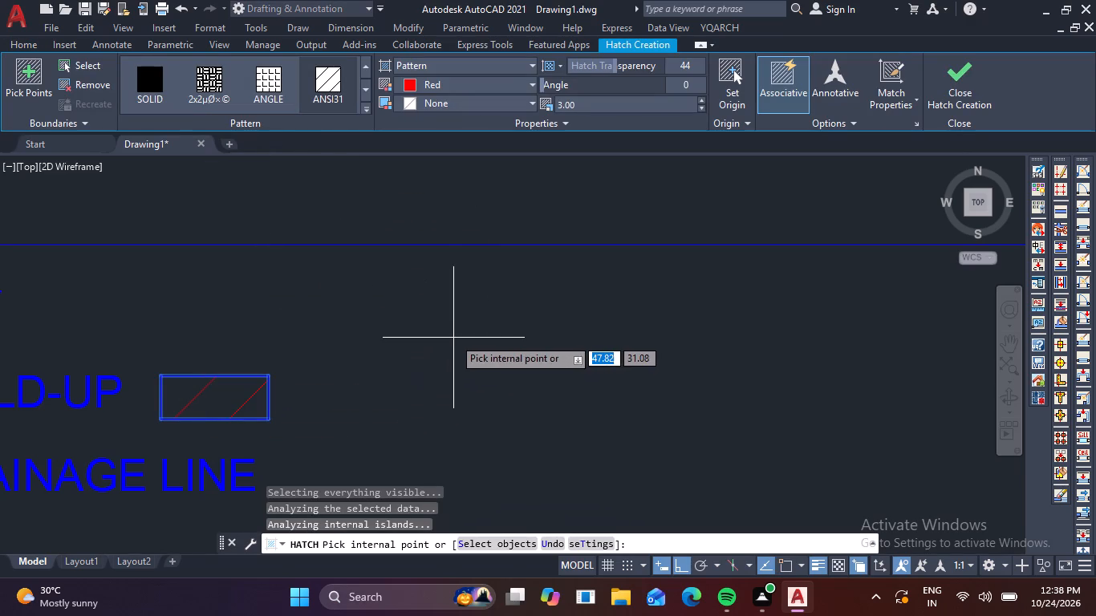
triple_click(701, 107)
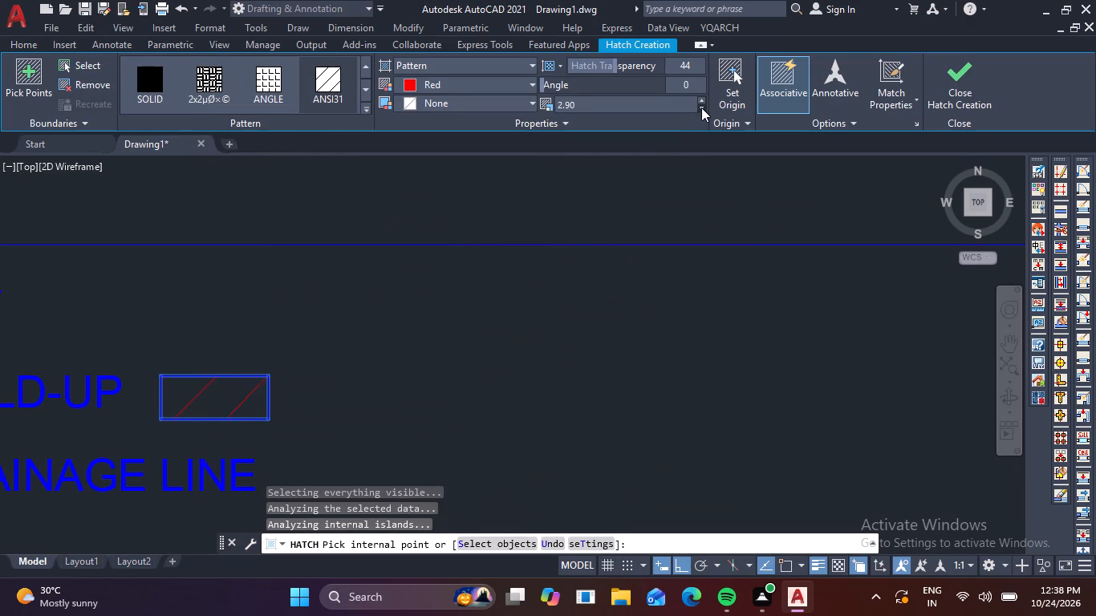
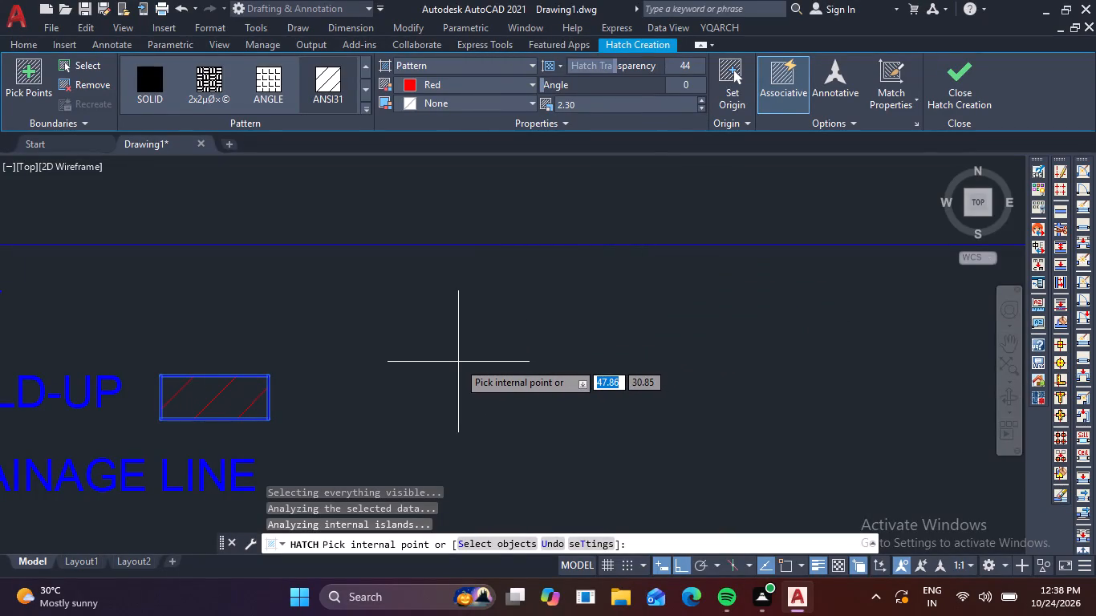
Finish the hatch and set the build-up symbol rectangle's outline to 0.30 mm lineweight and ByBlock colour.
key(Escape)
click(251, 375)
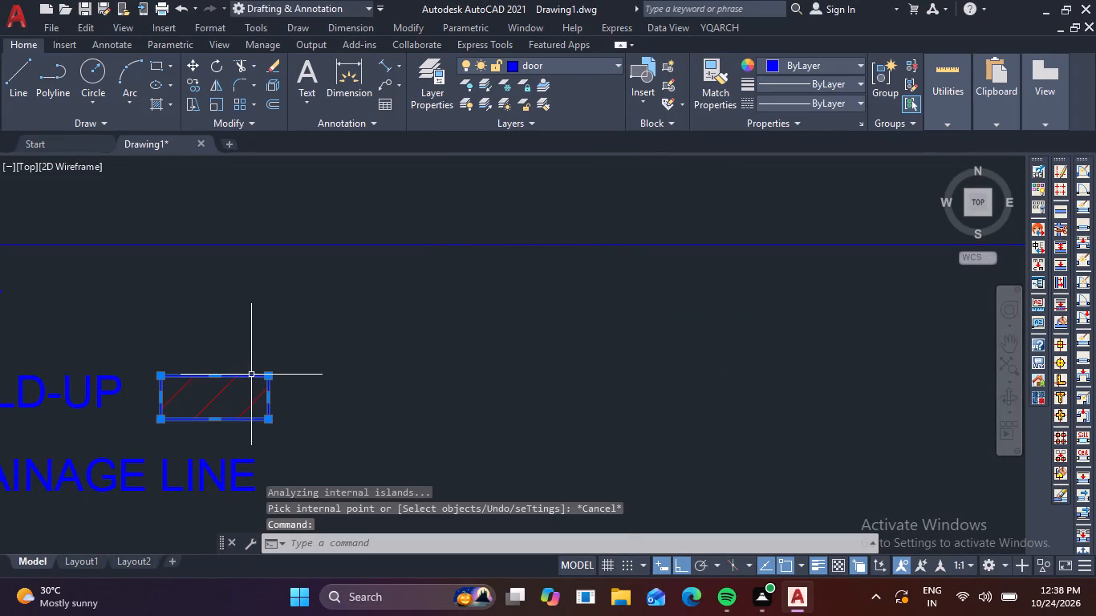
click(860, 84)
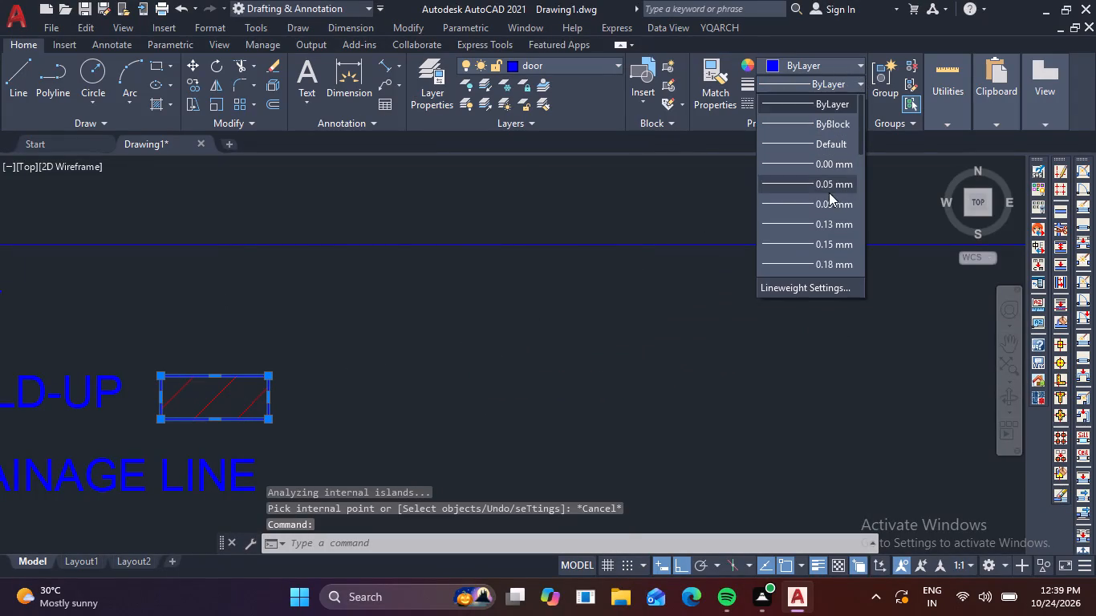
scroll(828, 216, down, 1)
click(821, 261)
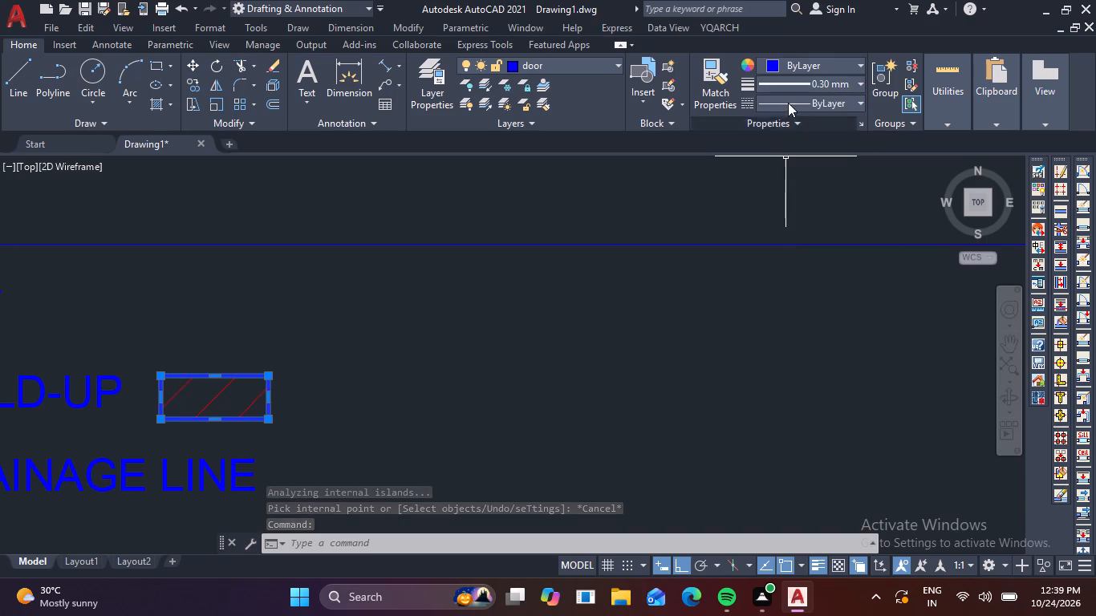
click(864, 62)
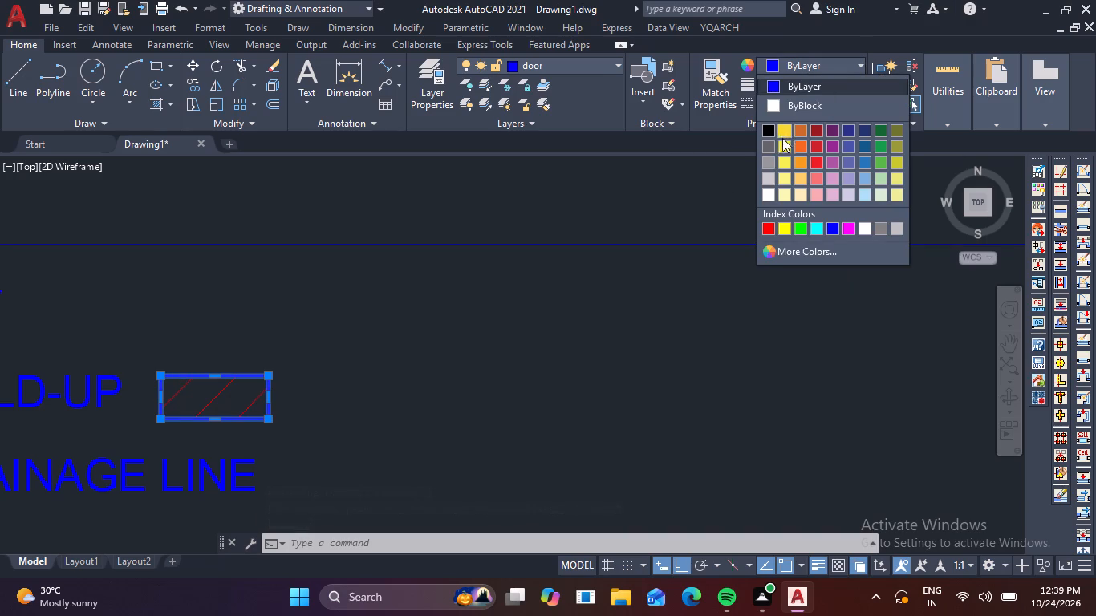
click(777, 110)
key(Escape)
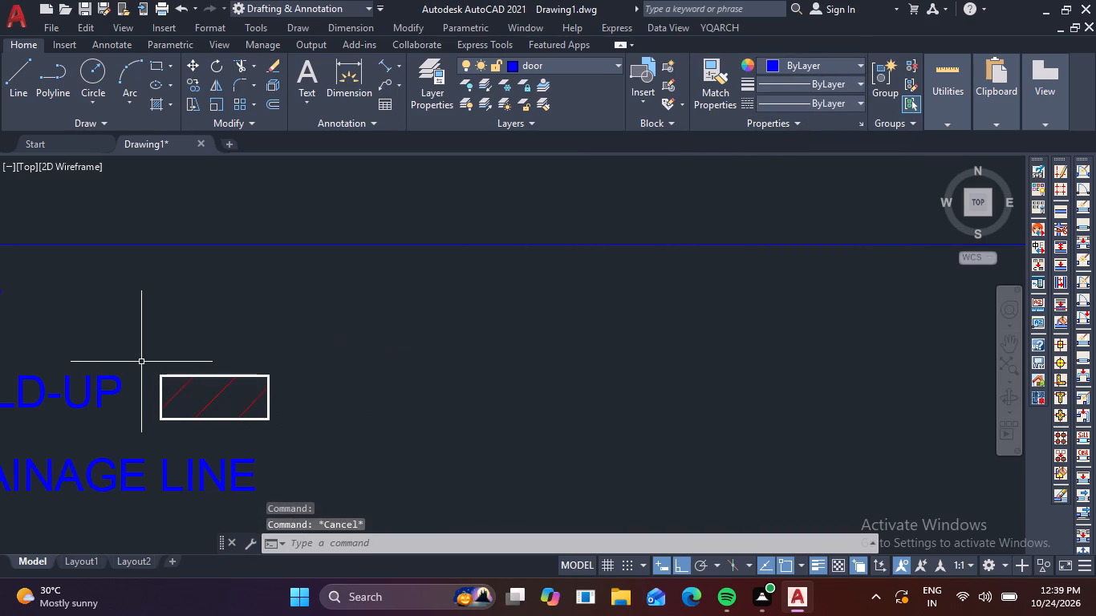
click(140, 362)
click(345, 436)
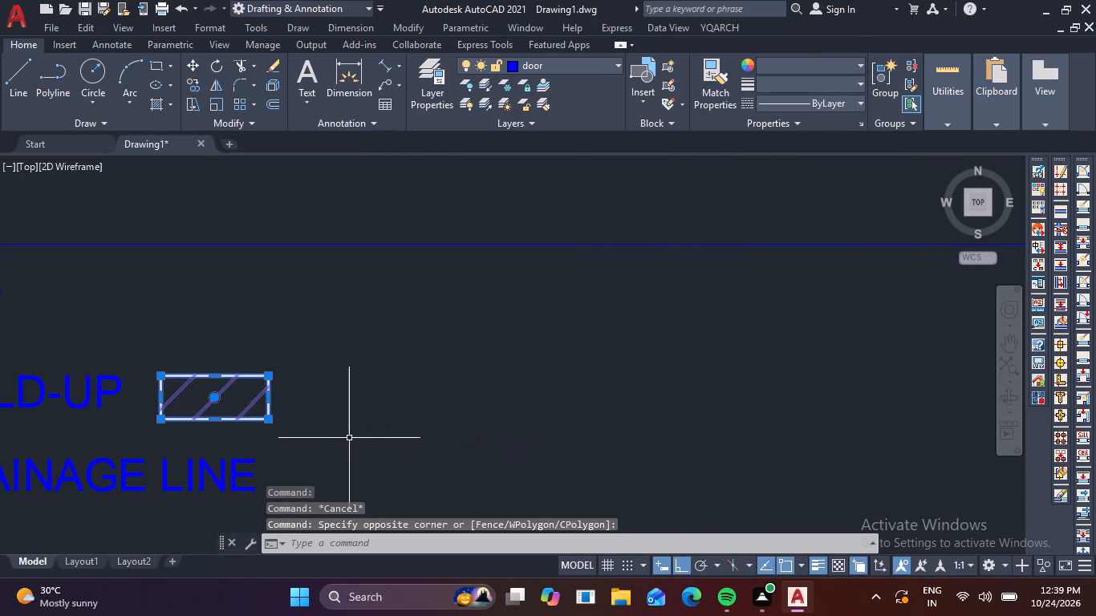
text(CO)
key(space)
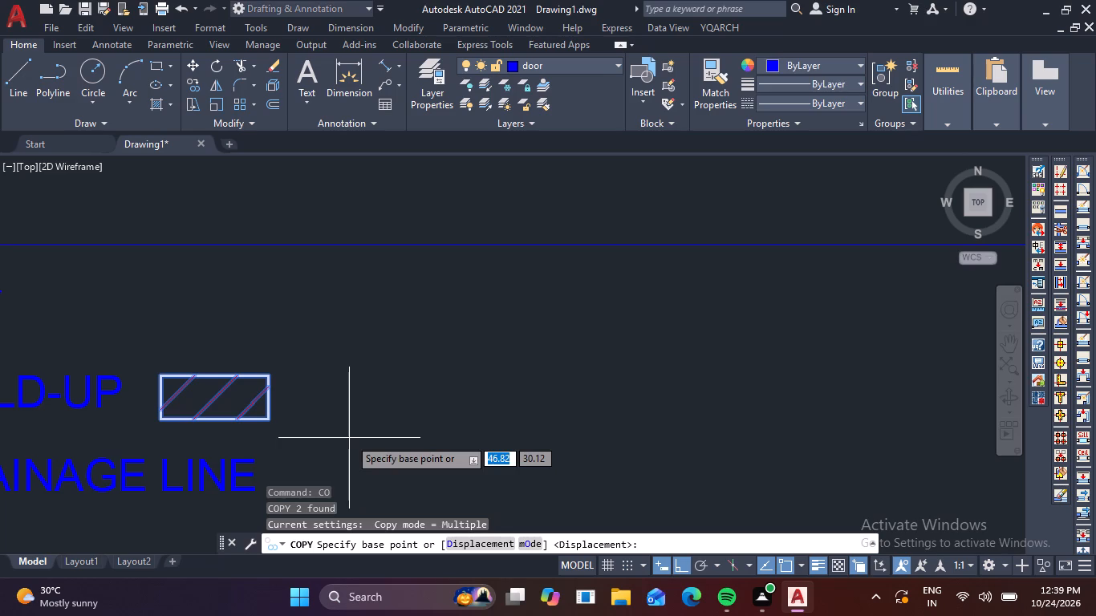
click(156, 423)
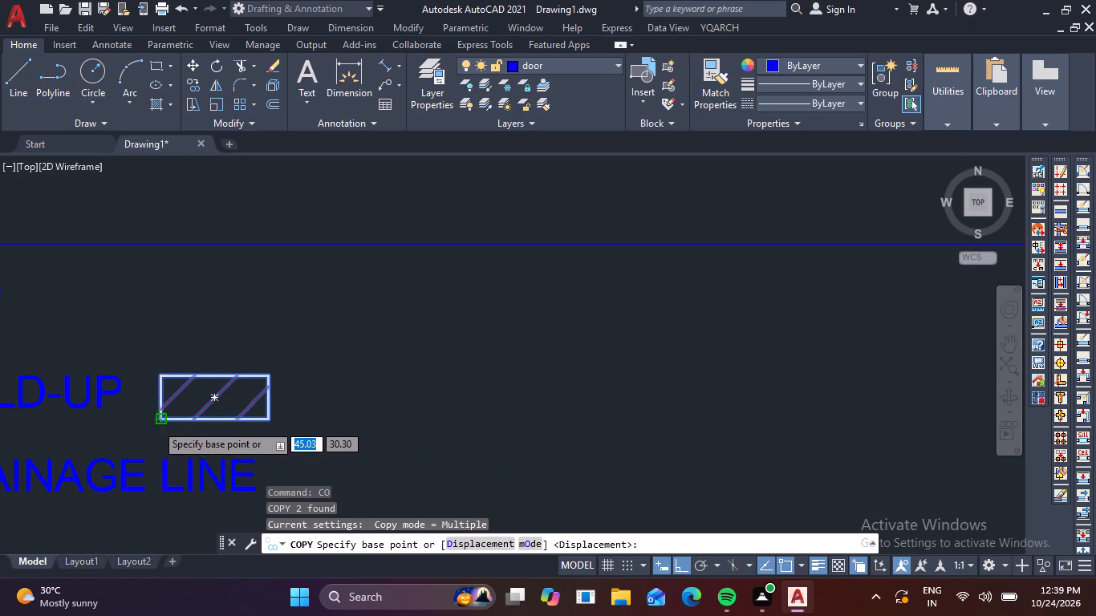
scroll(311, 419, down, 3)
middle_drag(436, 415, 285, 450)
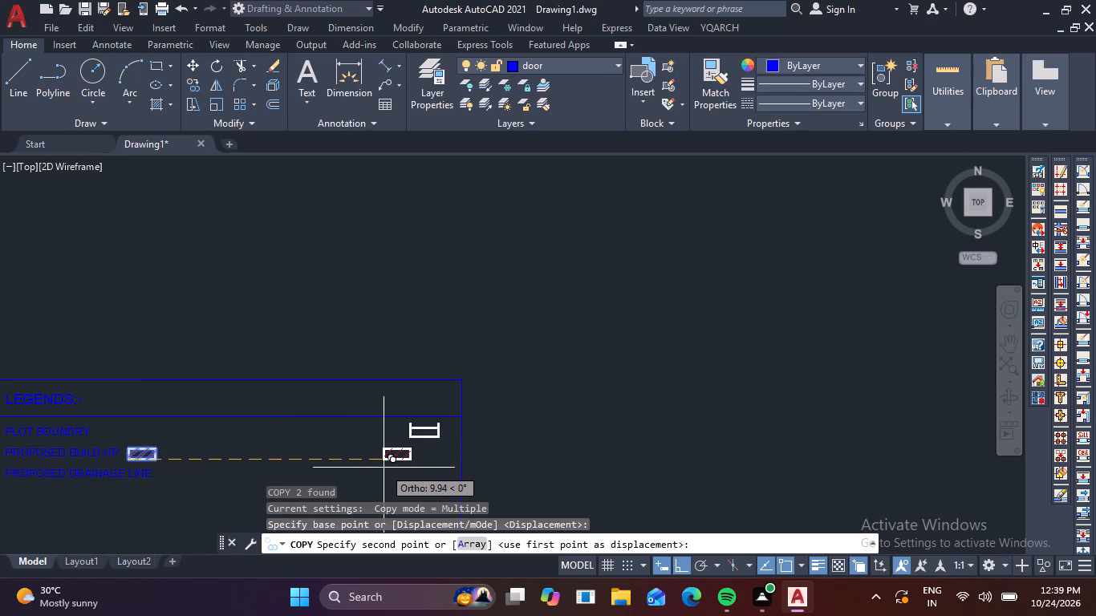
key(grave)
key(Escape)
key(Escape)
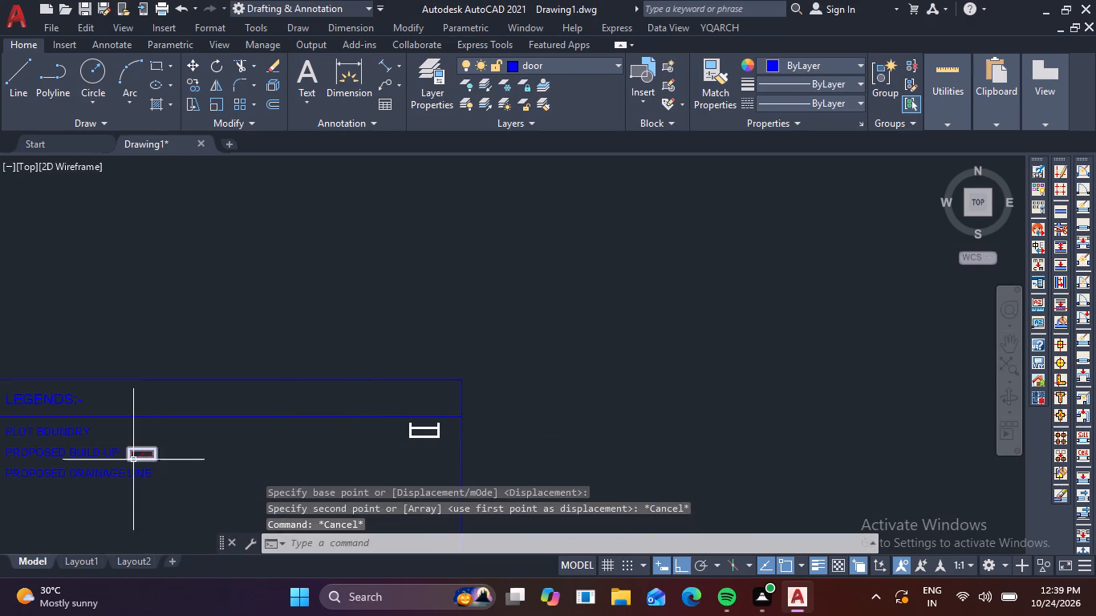
Move the hatched build-up symbol about 11 units horizontally along its row, aligned beneath the plot boundary symbol.
scroll(133, 460, up, 3)
drag(85, 404, 111, 415)
click(282, 484)
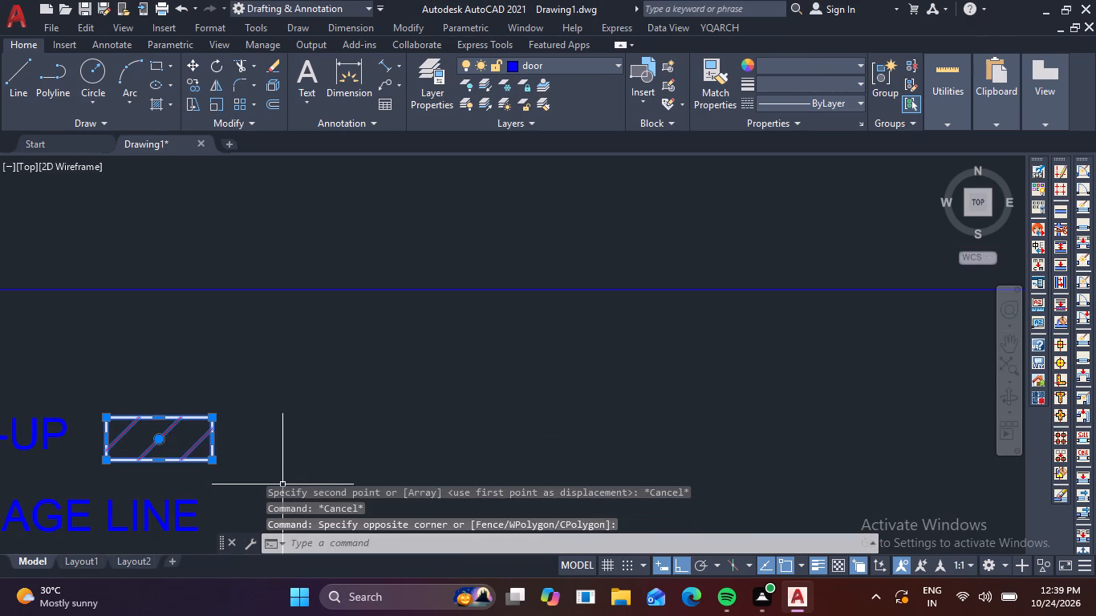
text(M)
key(space)
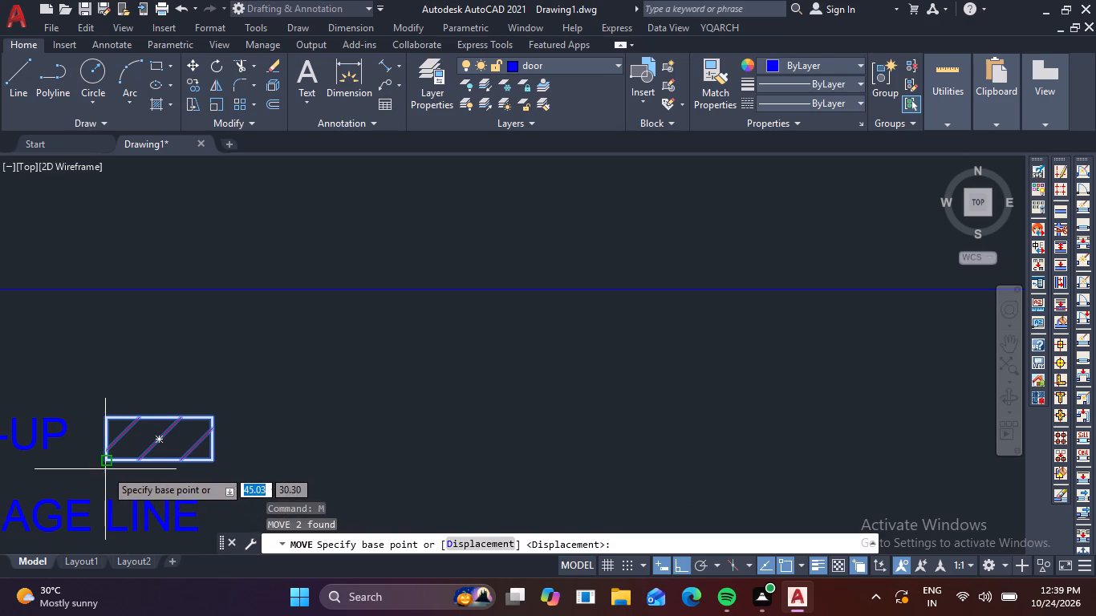
click(105, 462)
scroll(298, 451, down, 2)
middle_drag(482, 464, 605, 446)
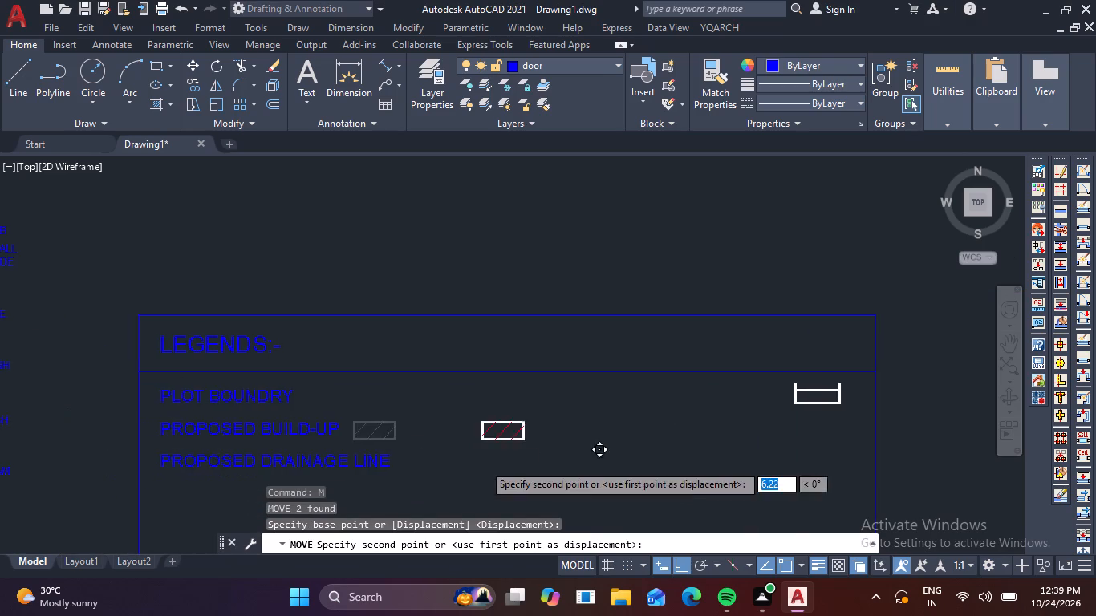
middle_drag(562, 446, 307, 448)
scroll(545, 442, up, 2)
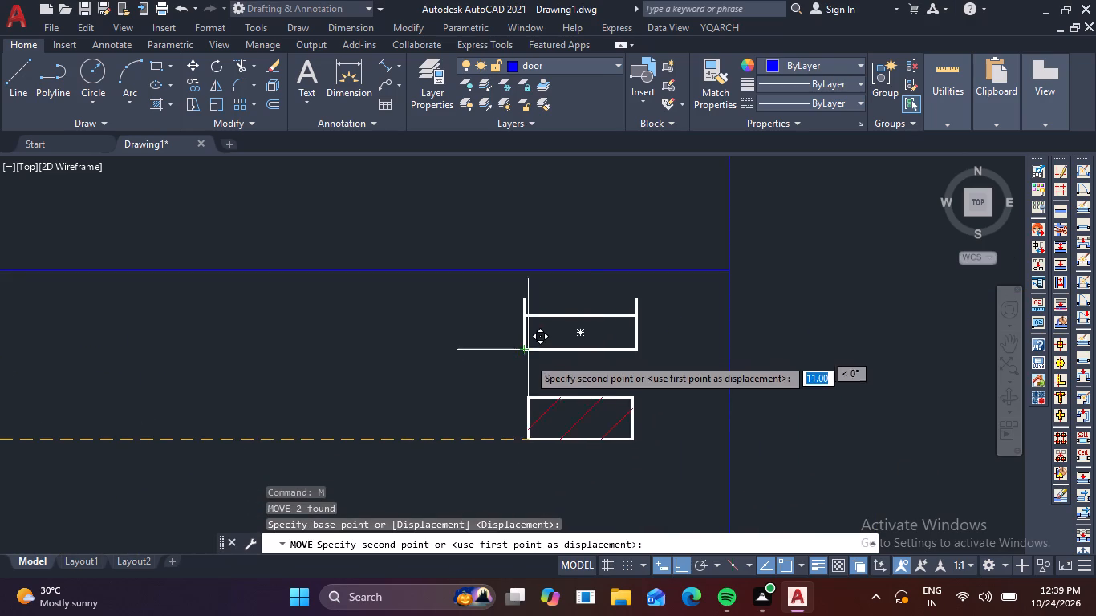
click(525, 441)
Draw a symbol rectangle about 0.80 by 0.20 units just after the PROPOSED DRAINAGE LINE text.
scroll(523, 446, down, 2)
middle_drag(532, 467, 523, 399)
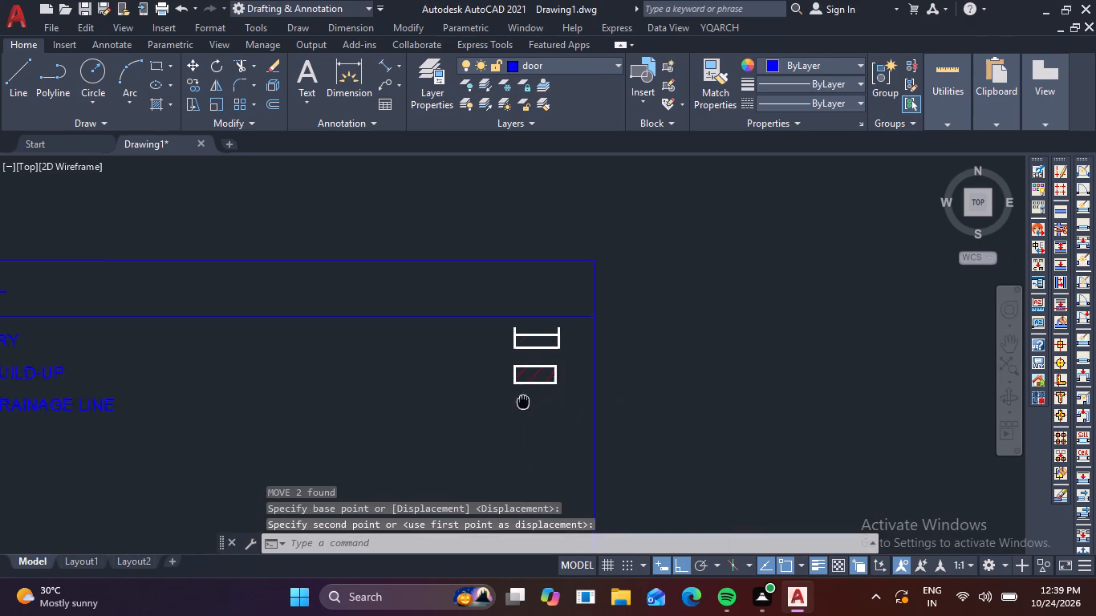
middle_drag(523, 399, 529, 381)
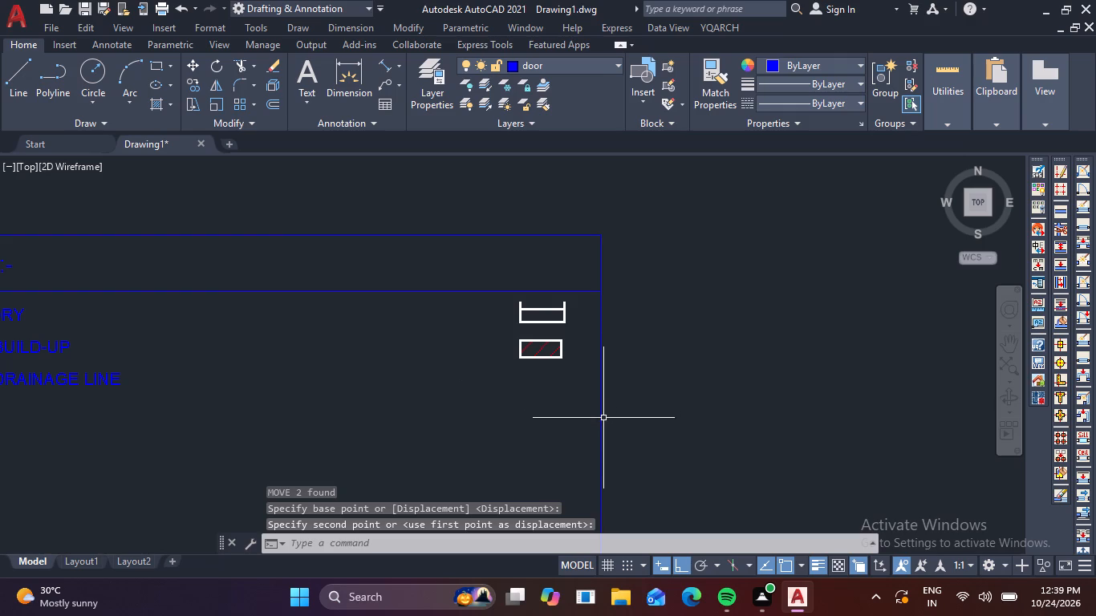
key(space)
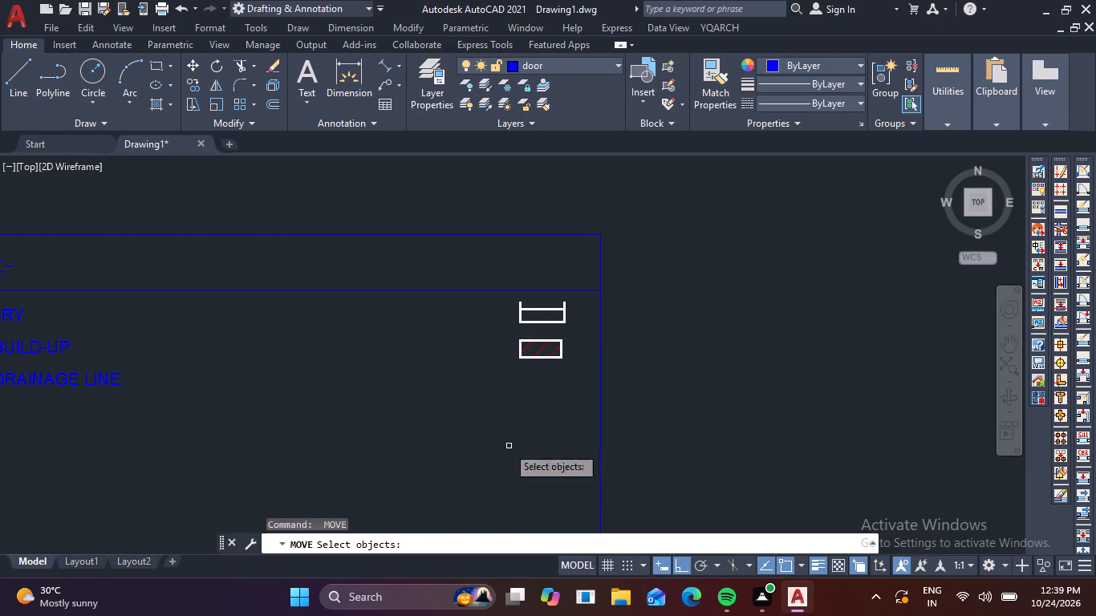
scroll(104, 458, up, 2)
key(Escape)
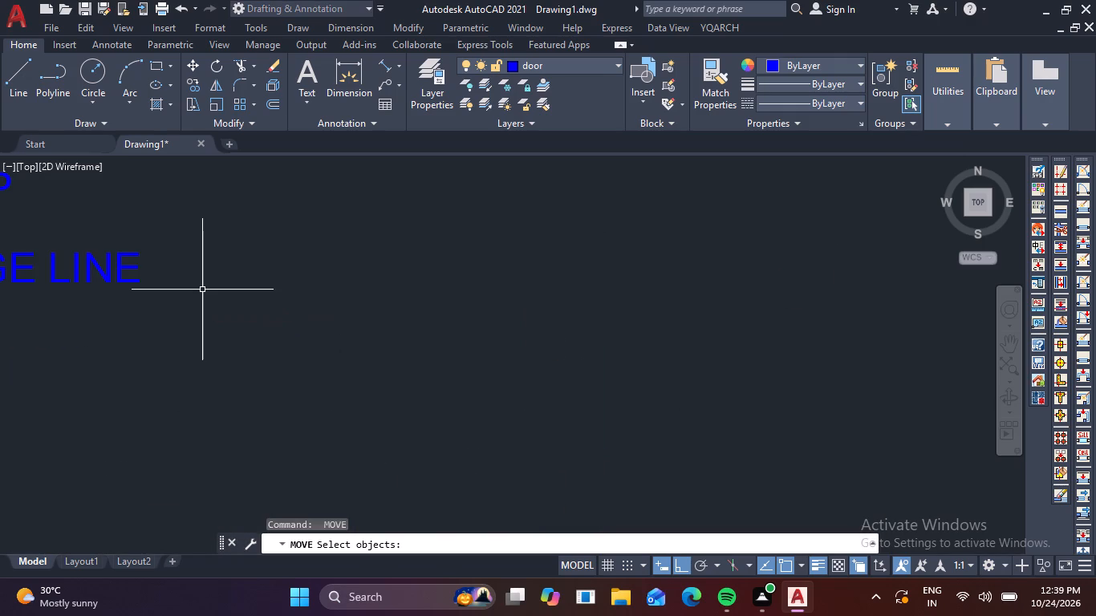
text(REC)
key(space)
scroll(187, 246, up, 1)
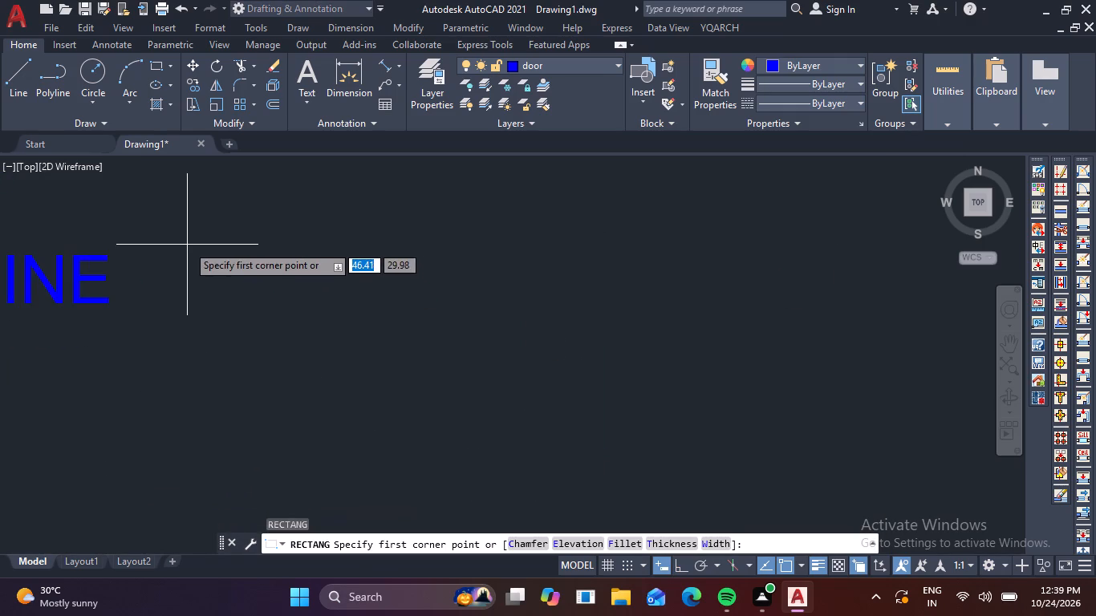
click(160, 252)
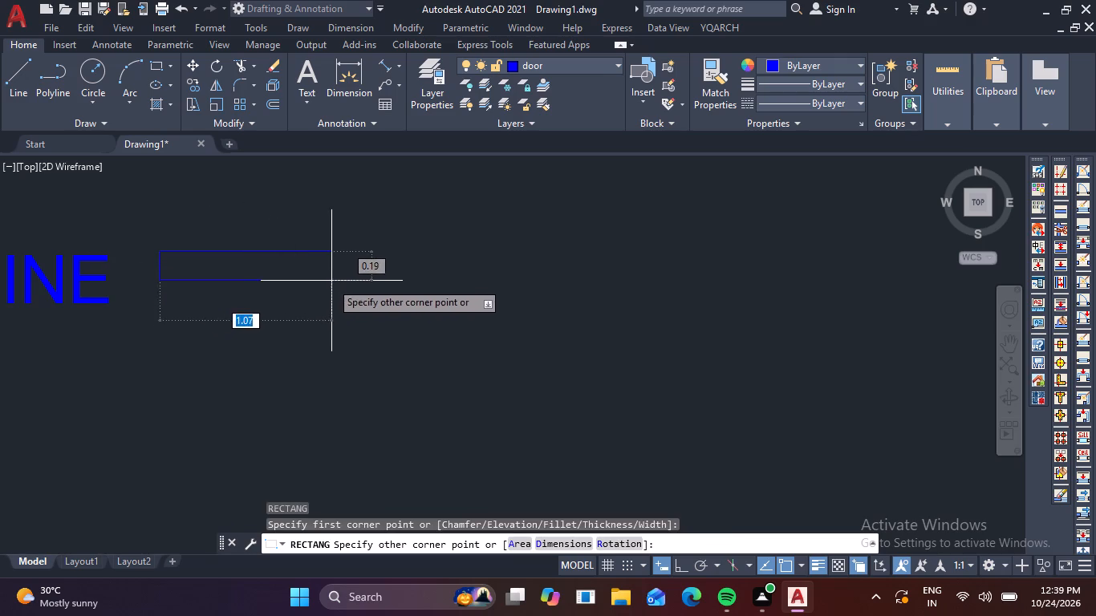
click(287, 283)
key(l)
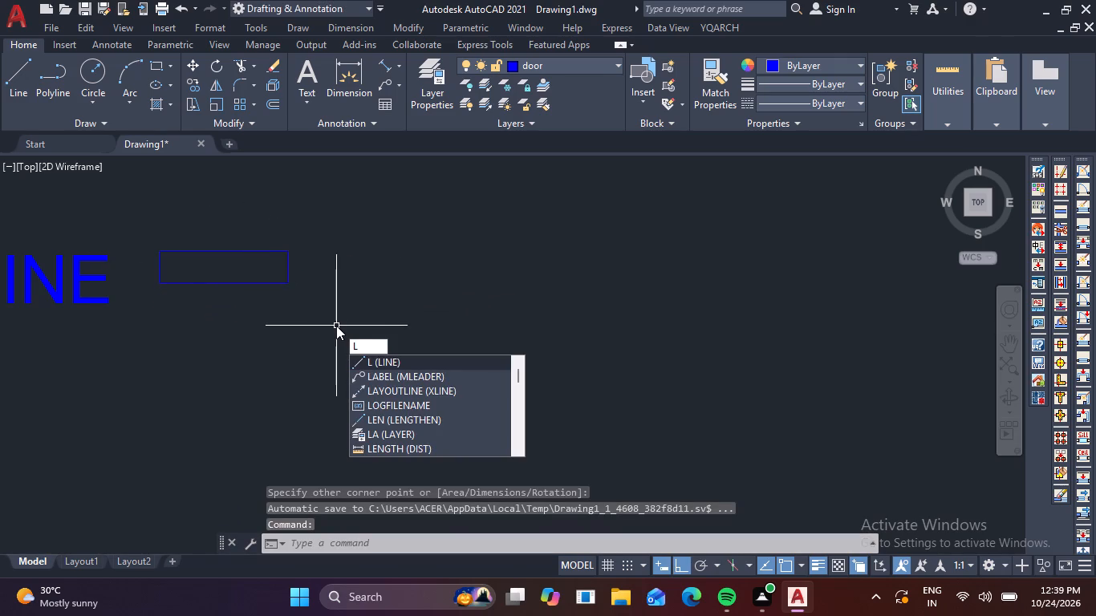
key(Escape)
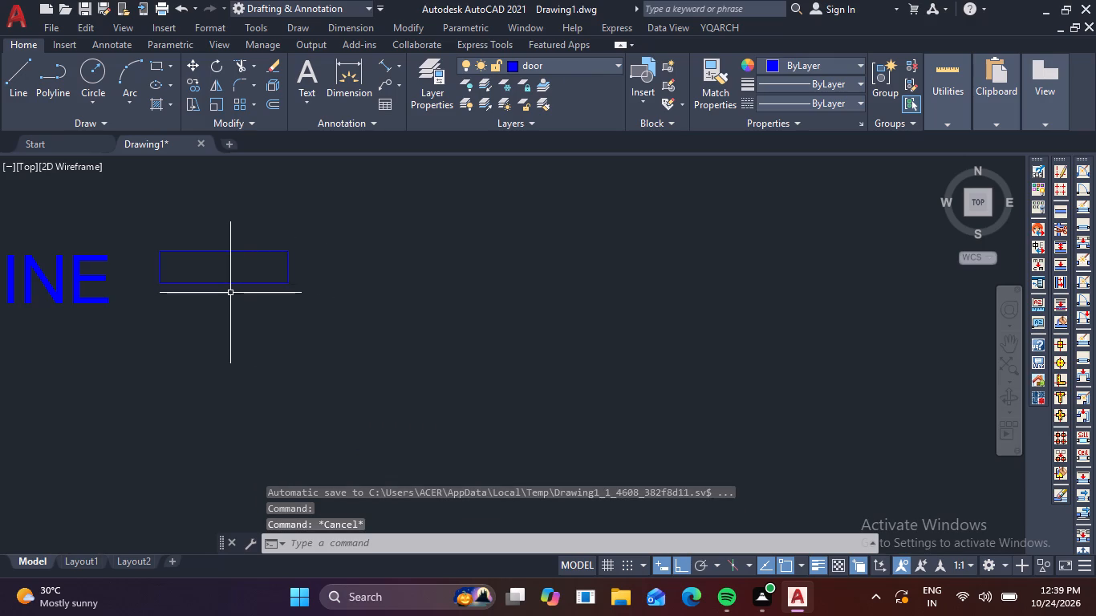
Stretch the drainage symbol rectangle's bottom edge slightly downward to make it taller.
click(229, 285)
scroll(217, 287, up, 2)
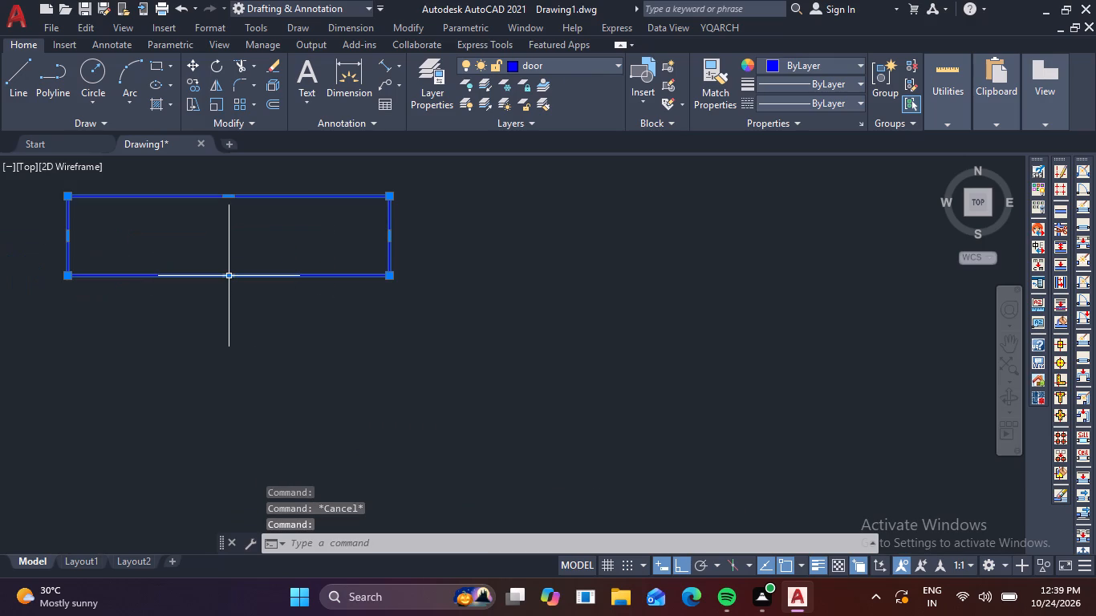
click(225, 279)
click(225, 309)
scroll(225, 309, down, 3)
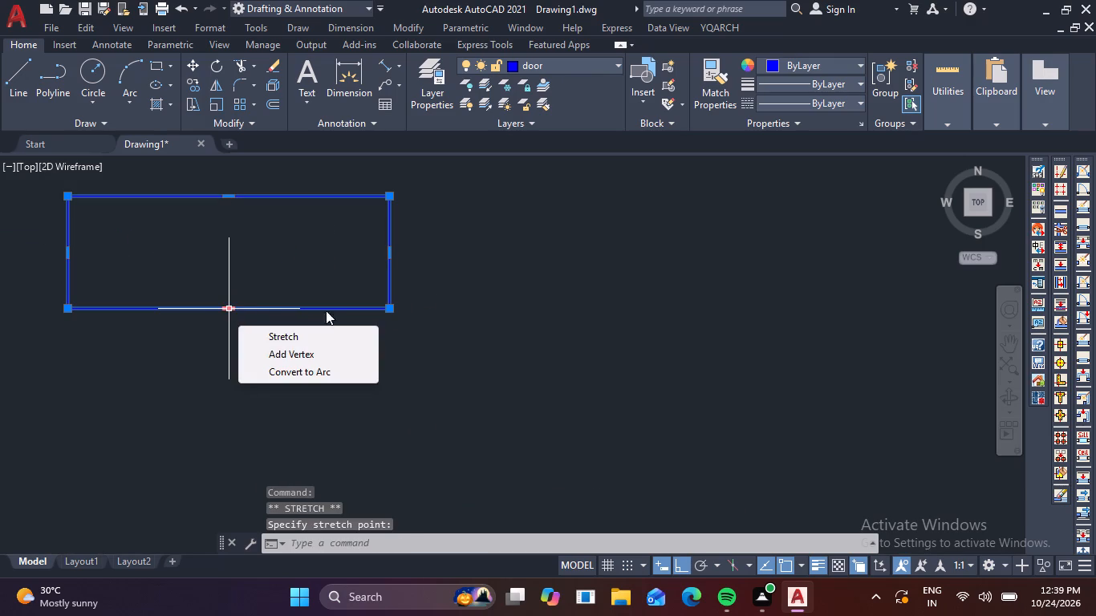
key(Escape)
Draw a horizontal line about 0.80 units long across the drainage rectangle, a little above its mid-height.
scroll(492, 286, down, 1)
middle_drag(493, 286, 500, 359)
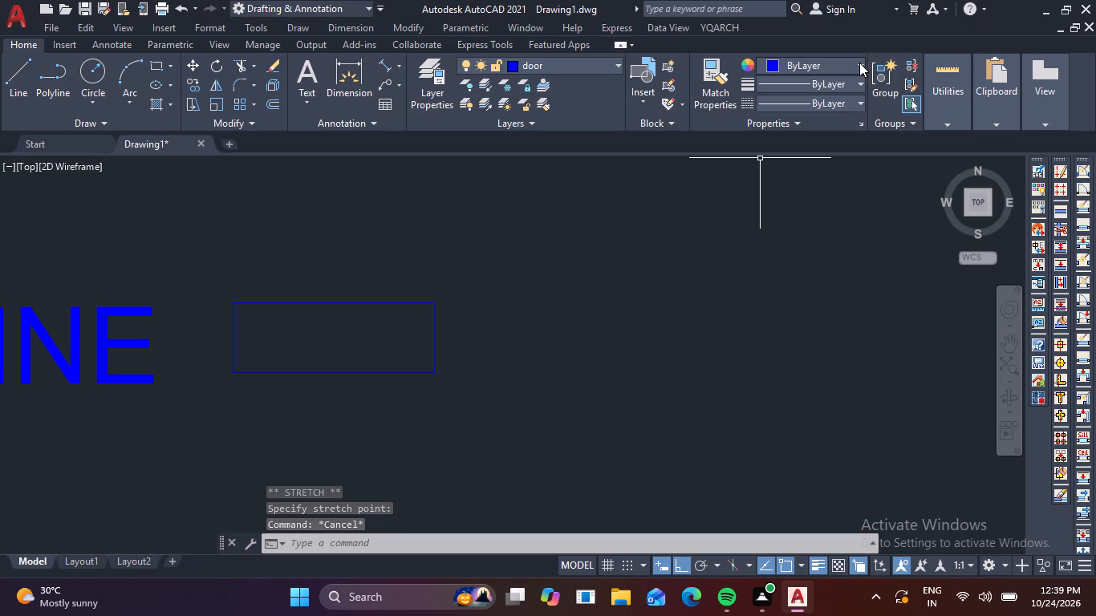
text(L)
key(space)
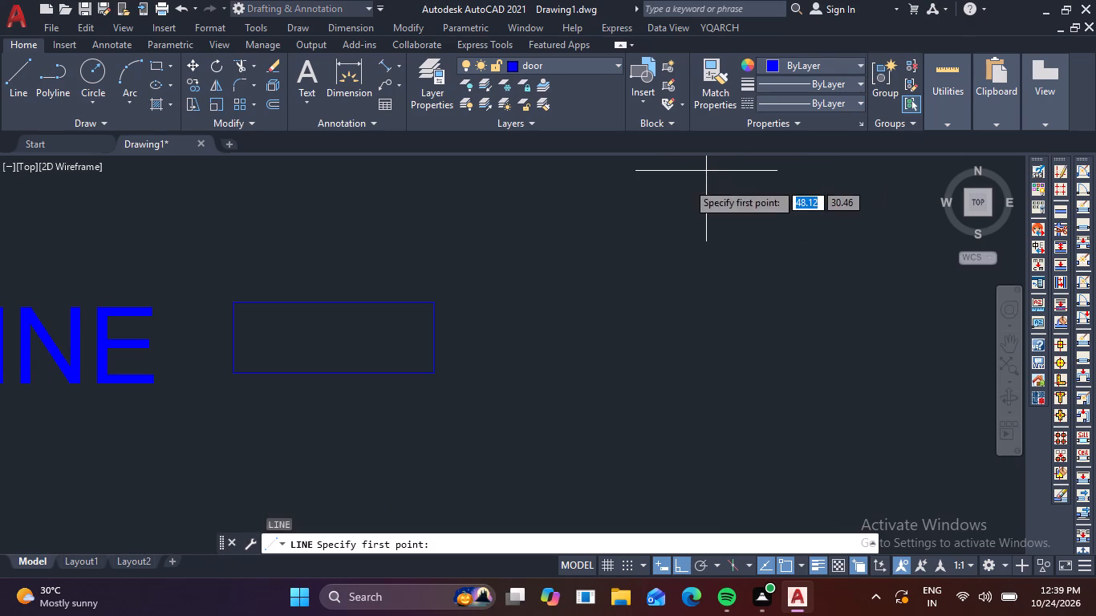
click(432, 326)
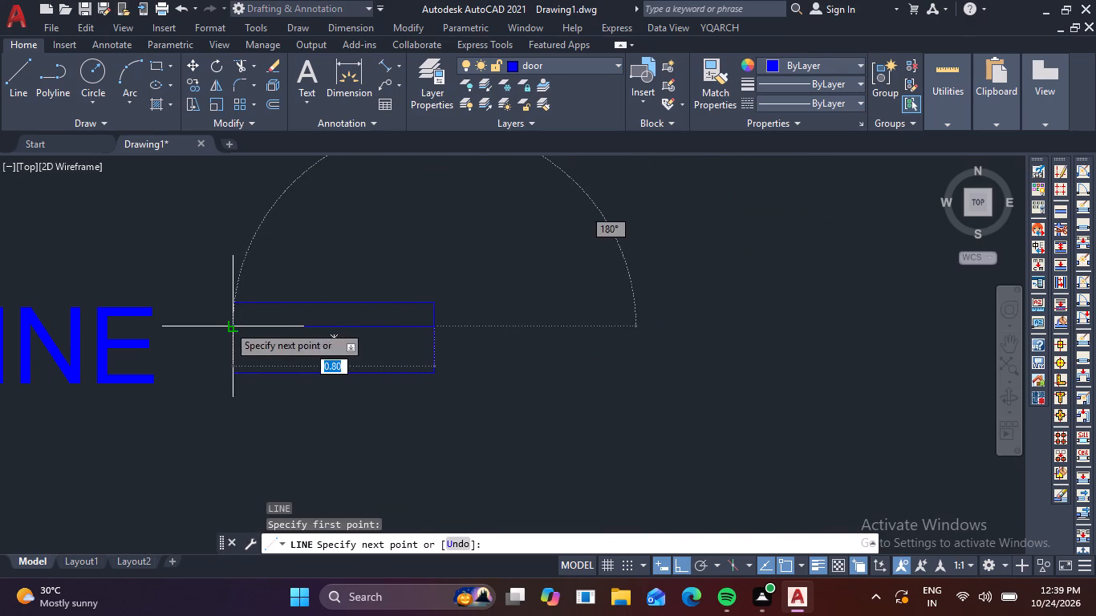
click(228, 325)
key(Escape)
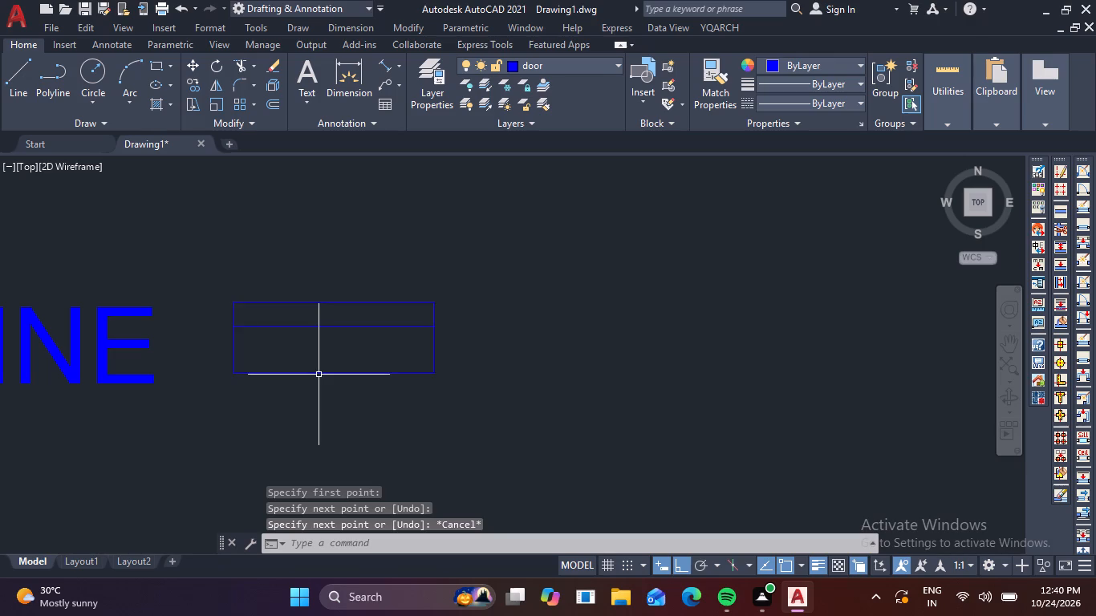
Explode the drainage symbol rectangle and erase its bottom edge.
click(319, 375)
key(x)
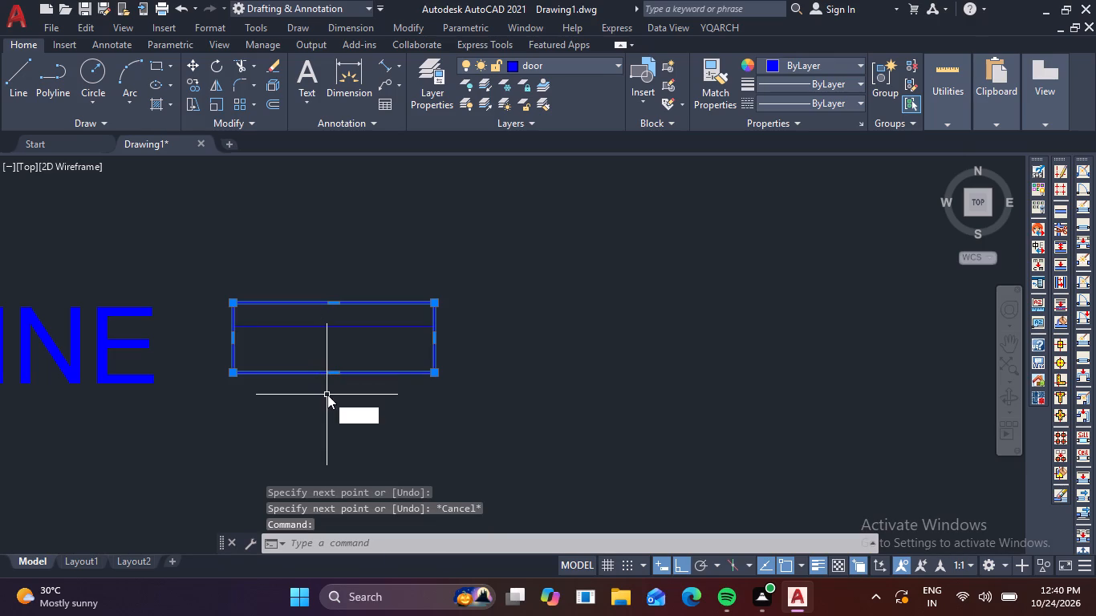
key(space)
click(362, 385)
click(347, 365)
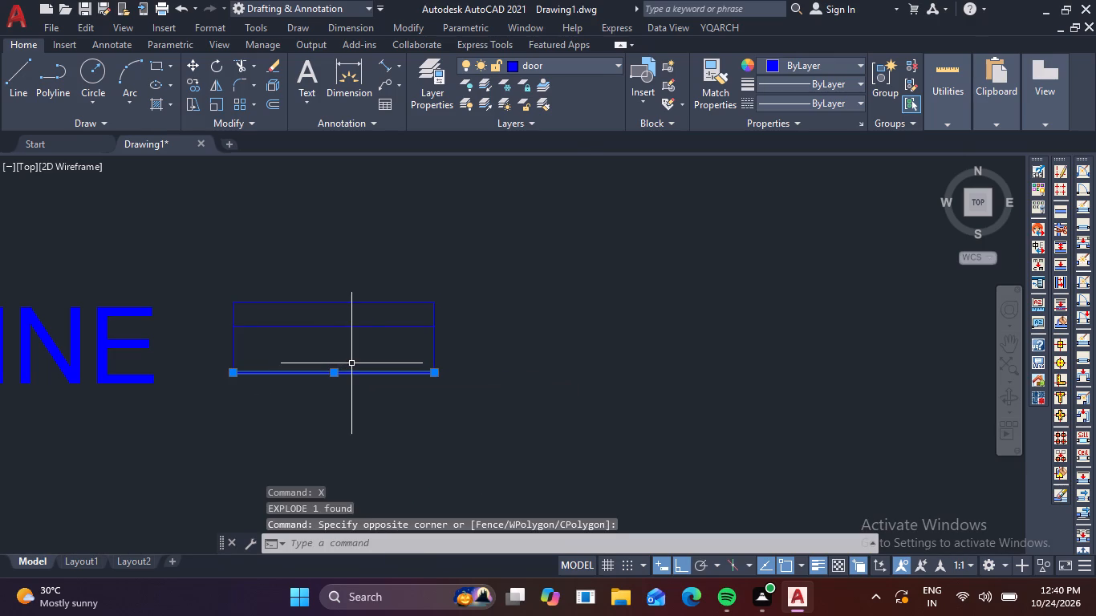
key(Delete)
Select the drainage symbol's inner horizontal line and load the ACAD_ISO02W100 ISO dash linetype into the drawing.
click(380, 337)
click(359, 322)
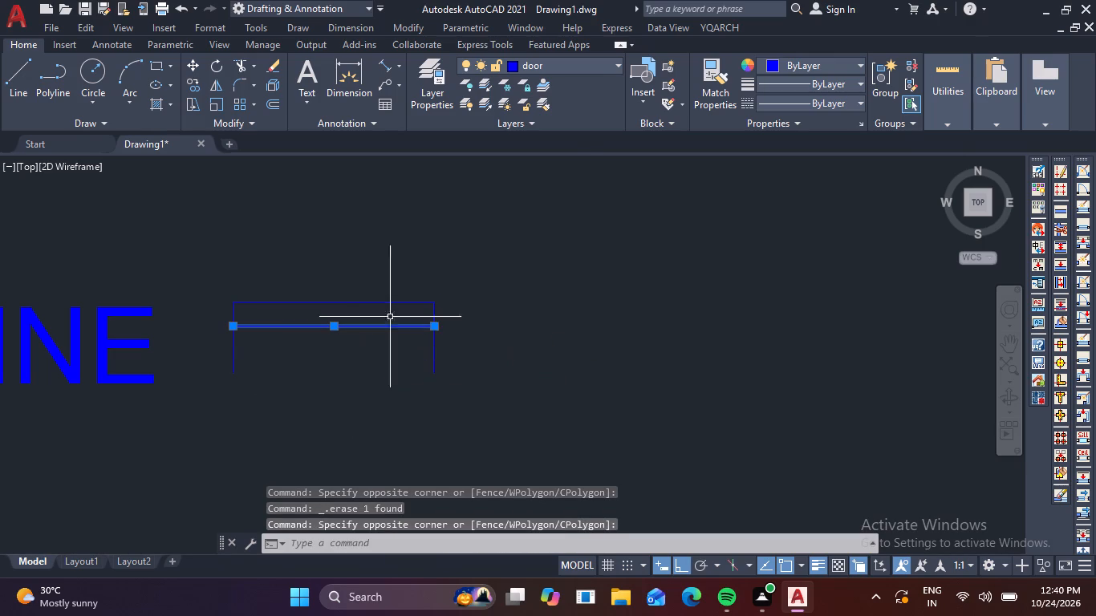
click(857, 102)
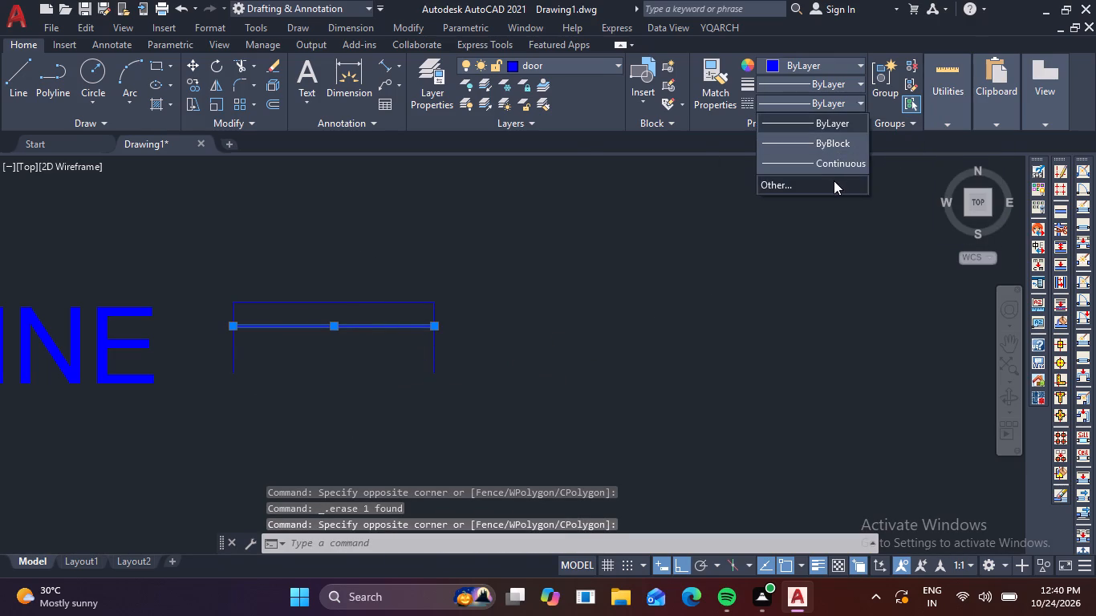
click(834, 180)
click(692, 168)
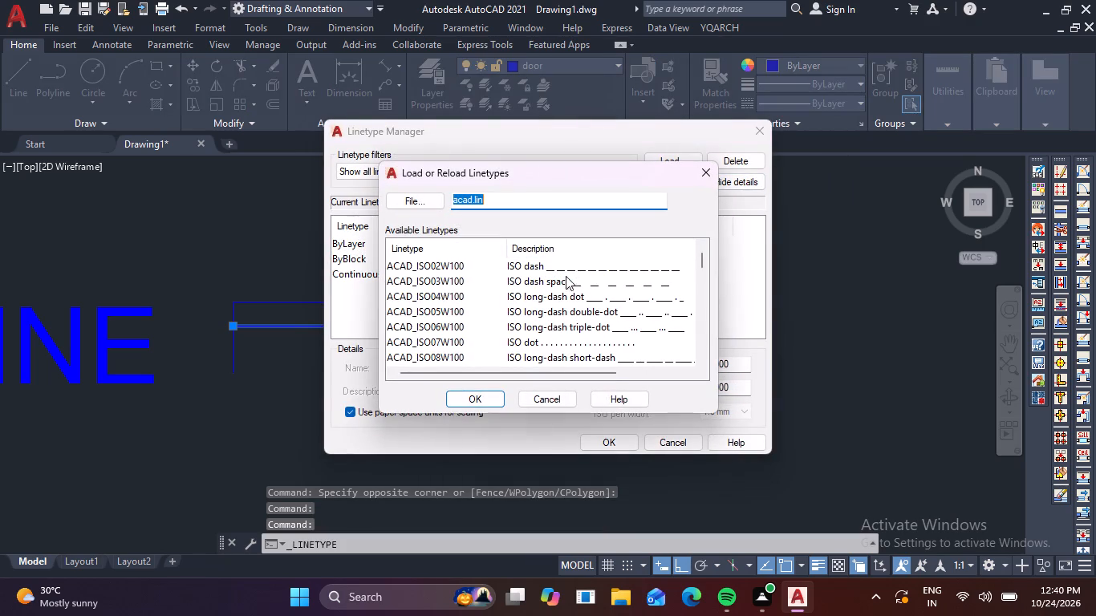
click(449, 261)
click(482, 396)
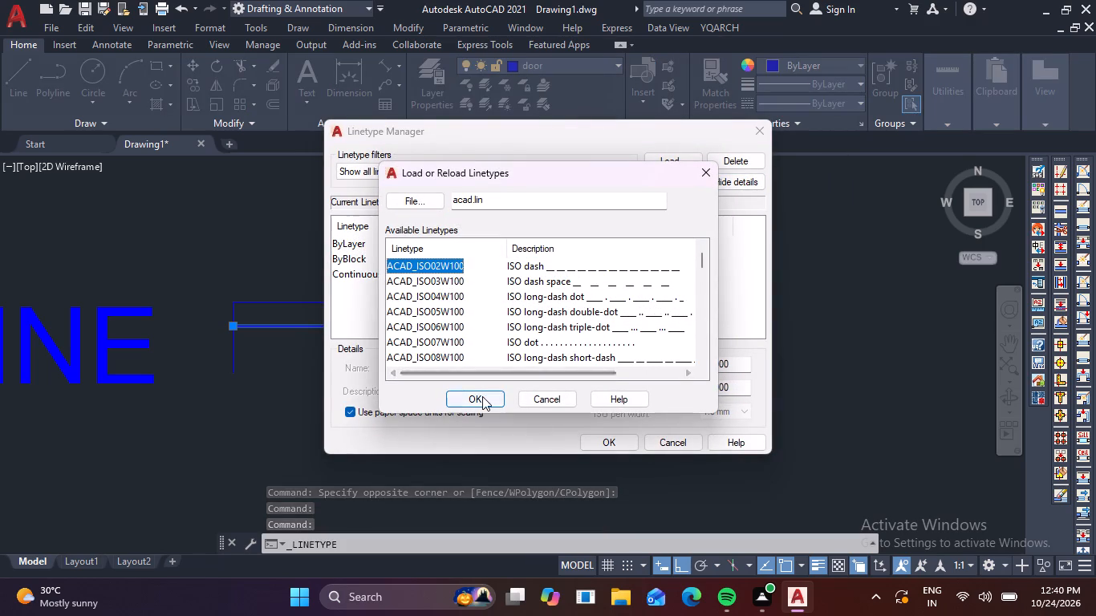
click(613, 445)
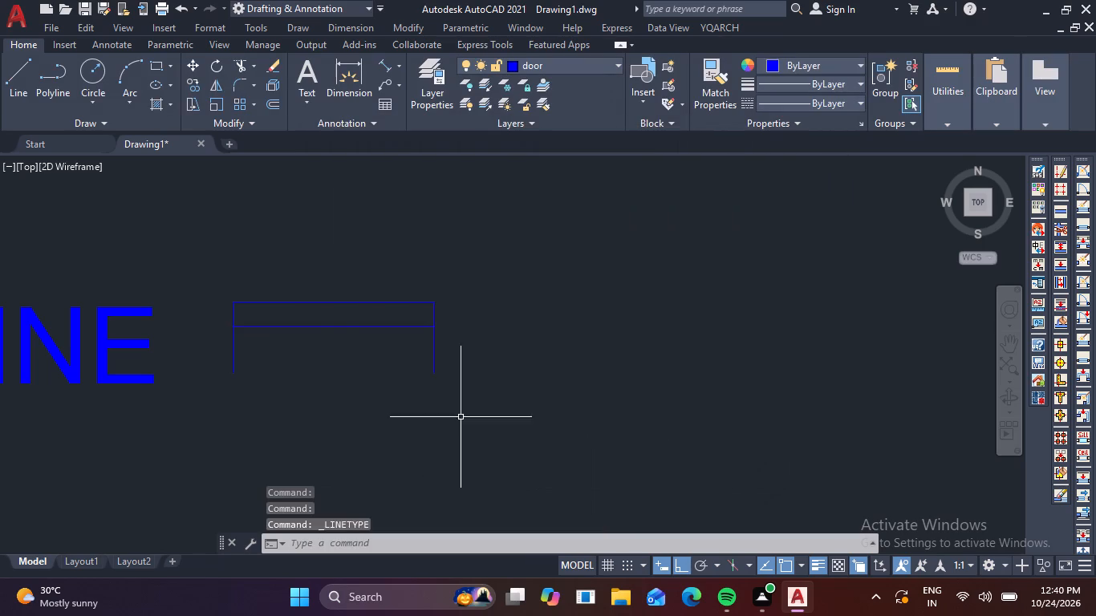
Apply the ACAD_ISO02W100 linetype to the horizontal line inside the drainage symbol.
drag(401, 343, 393, 330)
click(375, 314)
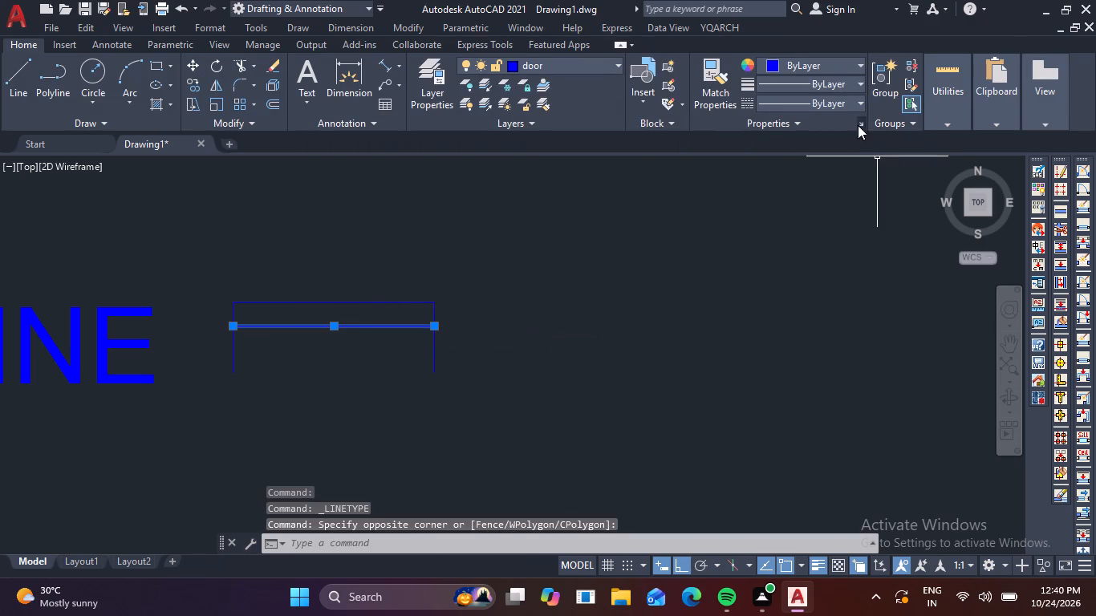
click(863, 106)
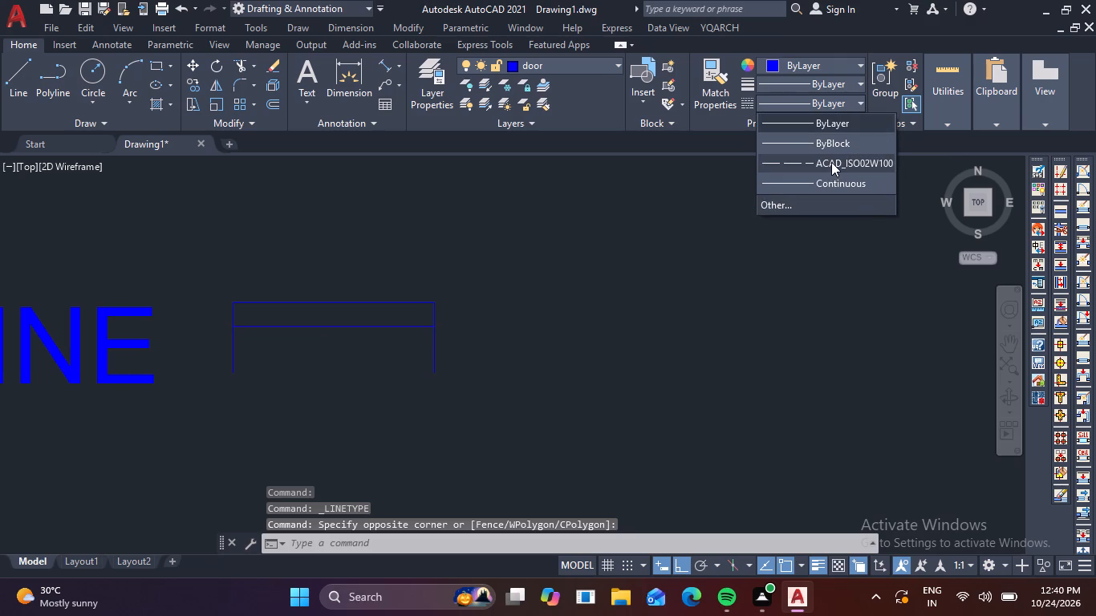
click(831, 162)
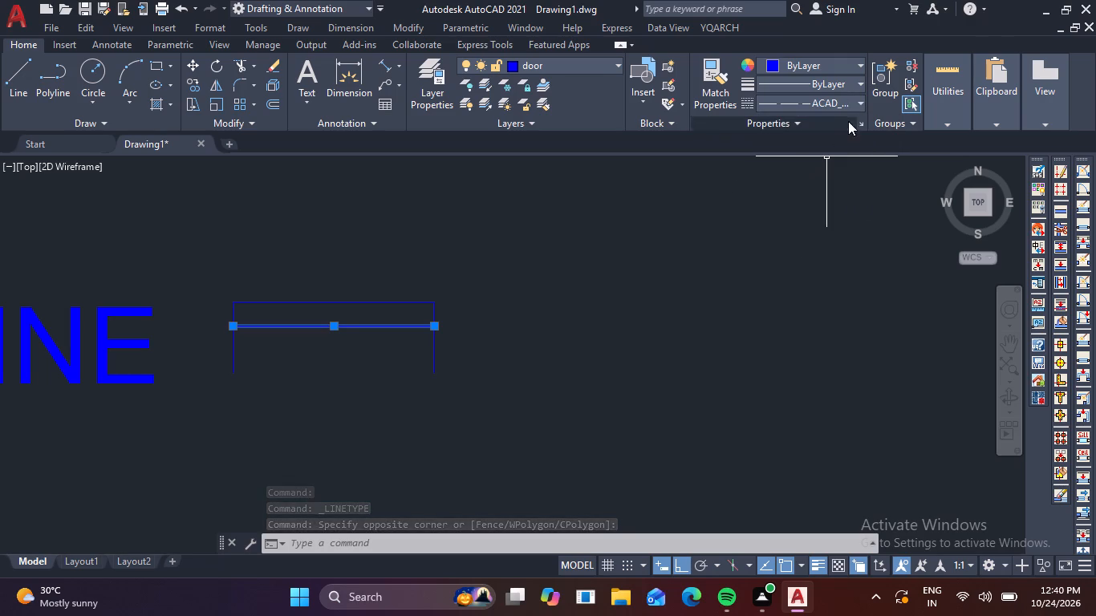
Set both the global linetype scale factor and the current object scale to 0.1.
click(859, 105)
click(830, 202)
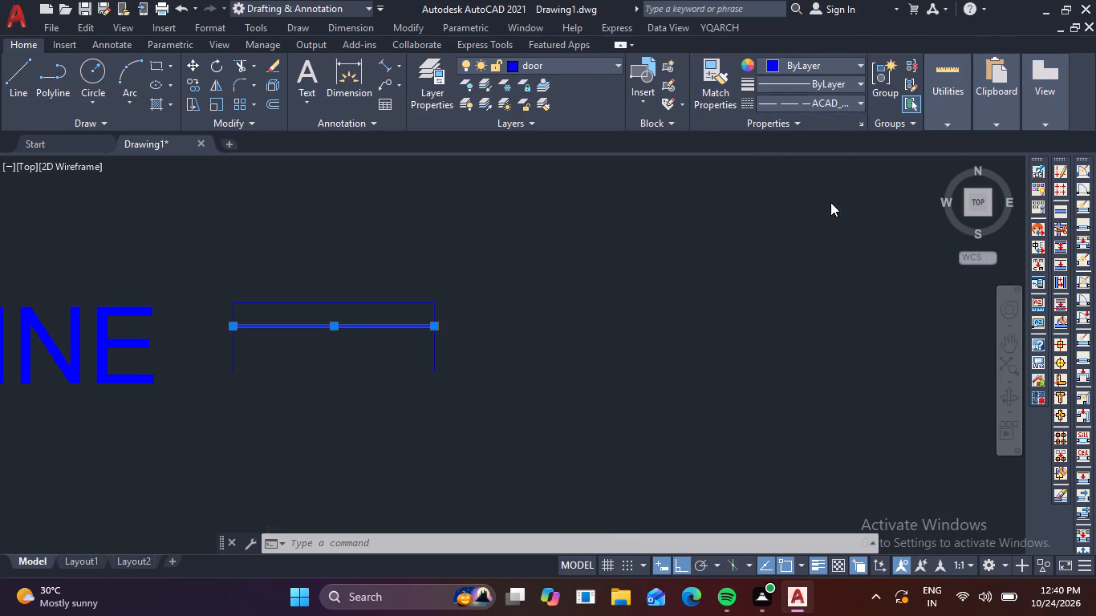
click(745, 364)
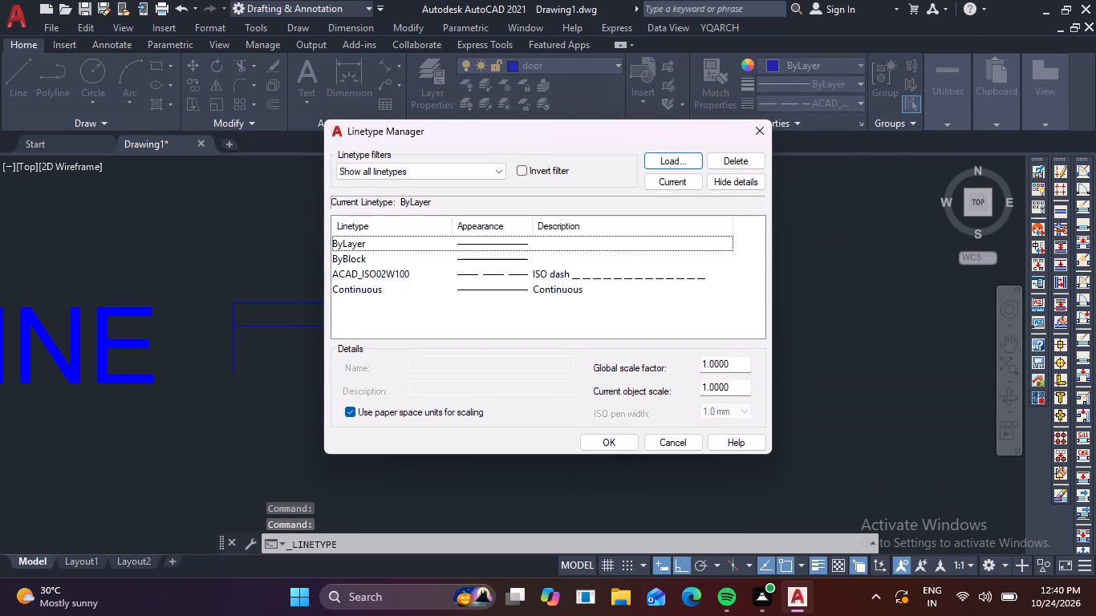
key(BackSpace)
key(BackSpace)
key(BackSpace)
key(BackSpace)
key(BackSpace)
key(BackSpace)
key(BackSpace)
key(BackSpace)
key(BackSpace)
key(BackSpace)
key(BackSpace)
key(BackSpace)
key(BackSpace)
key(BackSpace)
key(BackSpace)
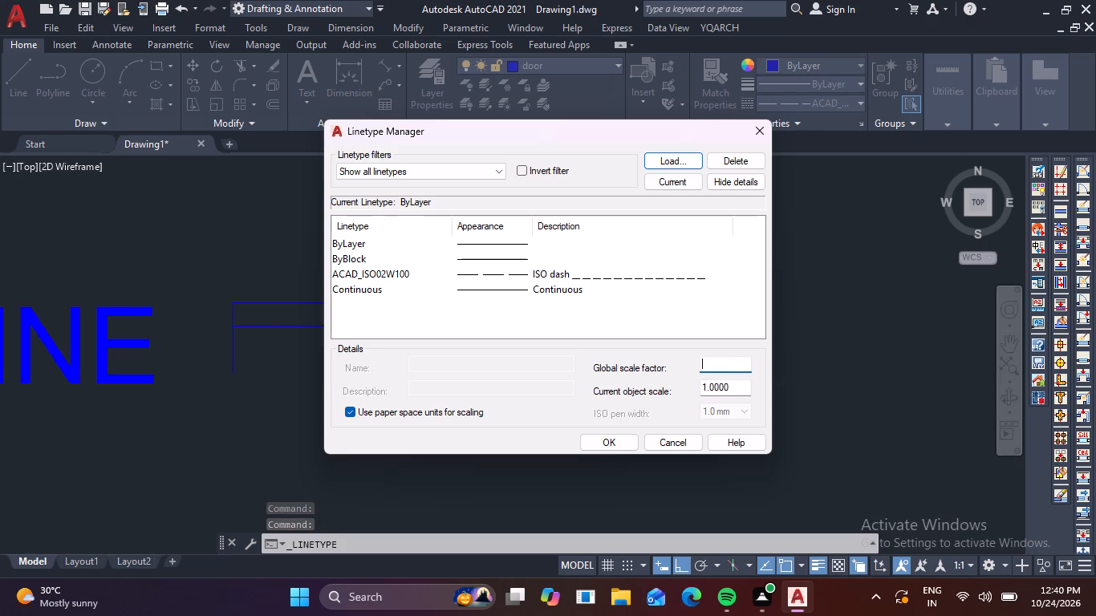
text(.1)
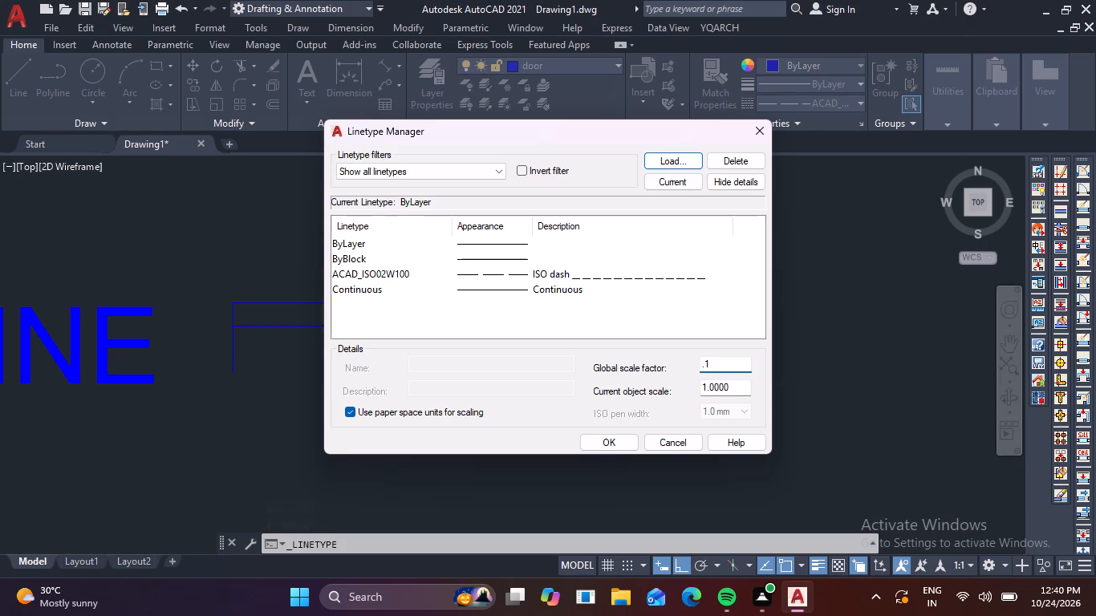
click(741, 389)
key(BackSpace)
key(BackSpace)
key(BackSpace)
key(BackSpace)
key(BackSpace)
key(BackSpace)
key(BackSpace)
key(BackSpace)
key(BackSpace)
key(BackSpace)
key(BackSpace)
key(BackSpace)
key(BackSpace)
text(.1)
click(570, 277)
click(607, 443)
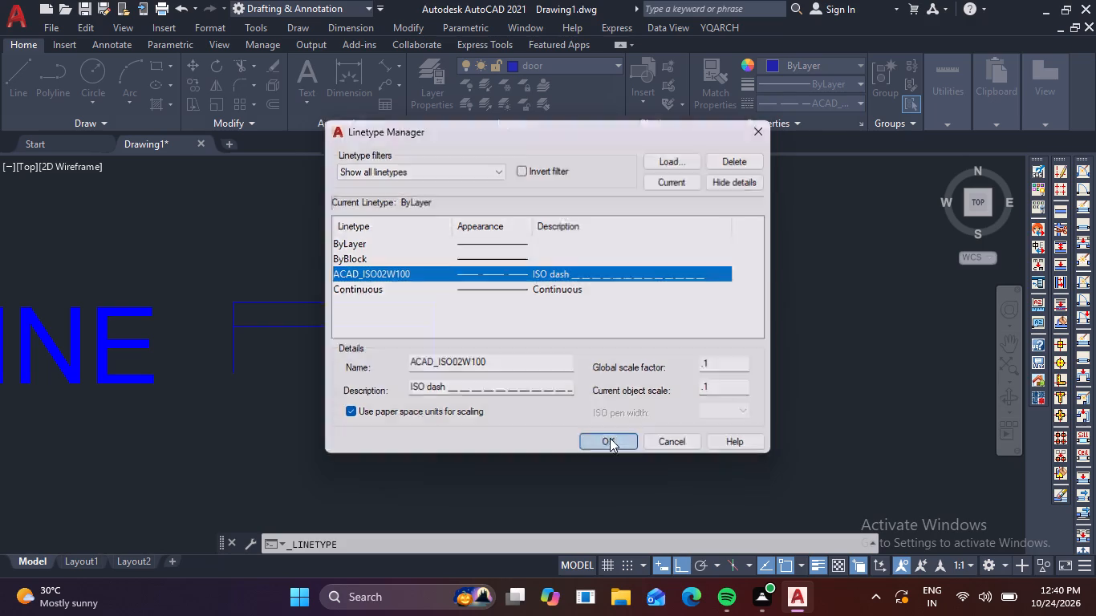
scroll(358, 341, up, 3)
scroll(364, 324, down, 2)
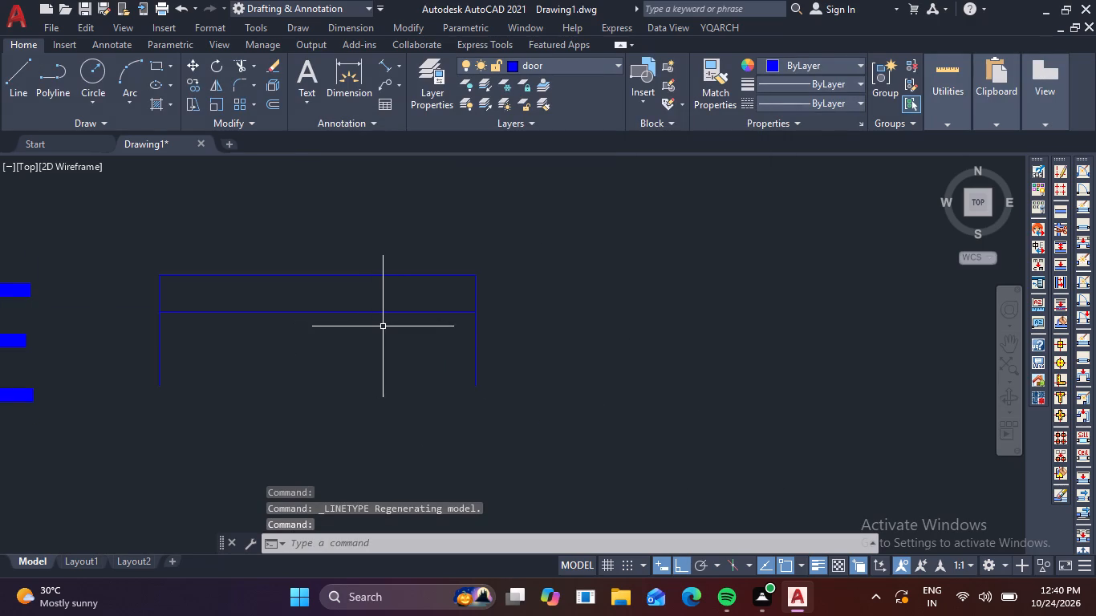
Set both the global linetype scale factor and the current object scale to 0.01.
drag(391, 326, 389, 319)
click(363, 299)
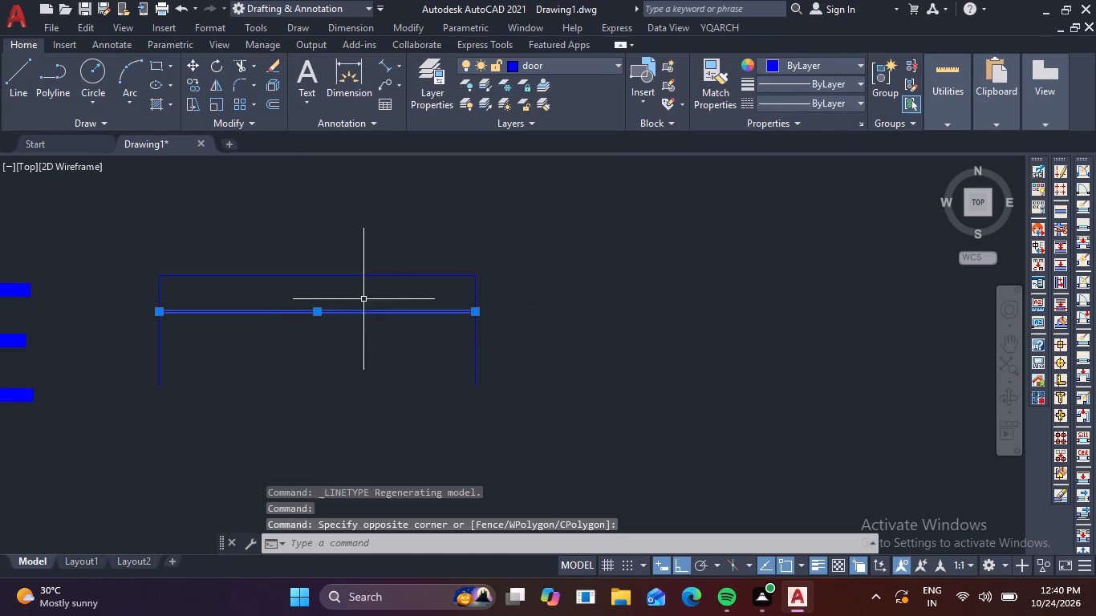
click(861, 99)
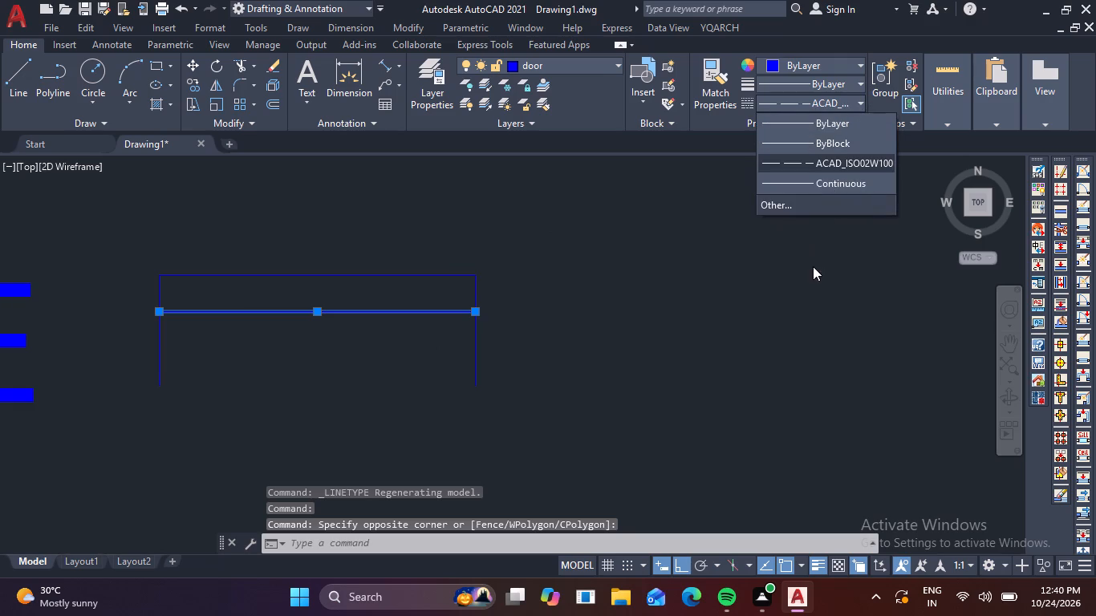
click(843, 193)
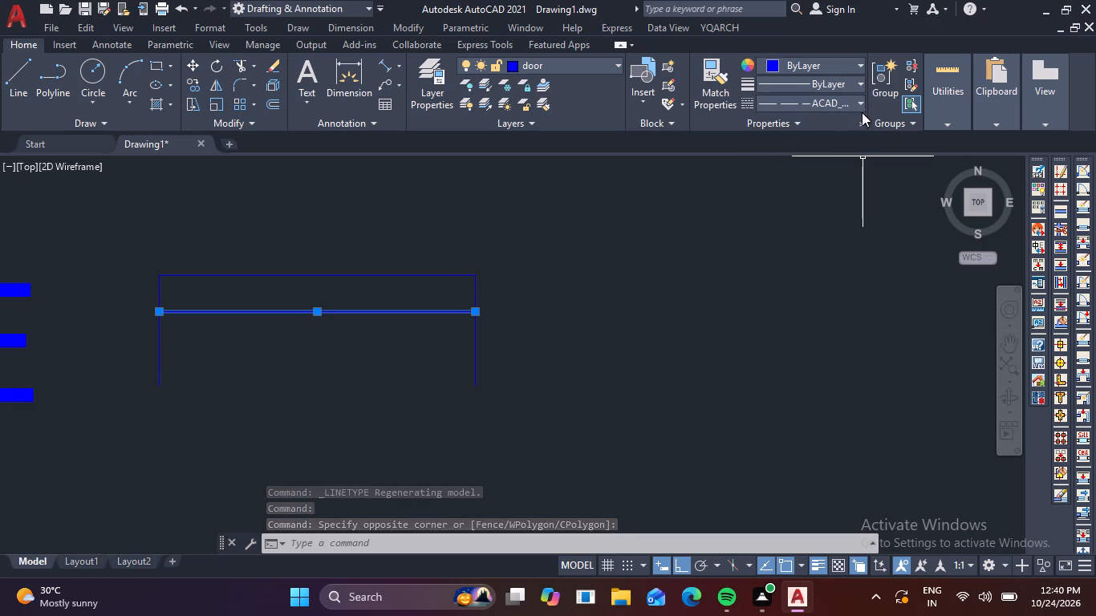
click(858, 105)
click(846, 201)
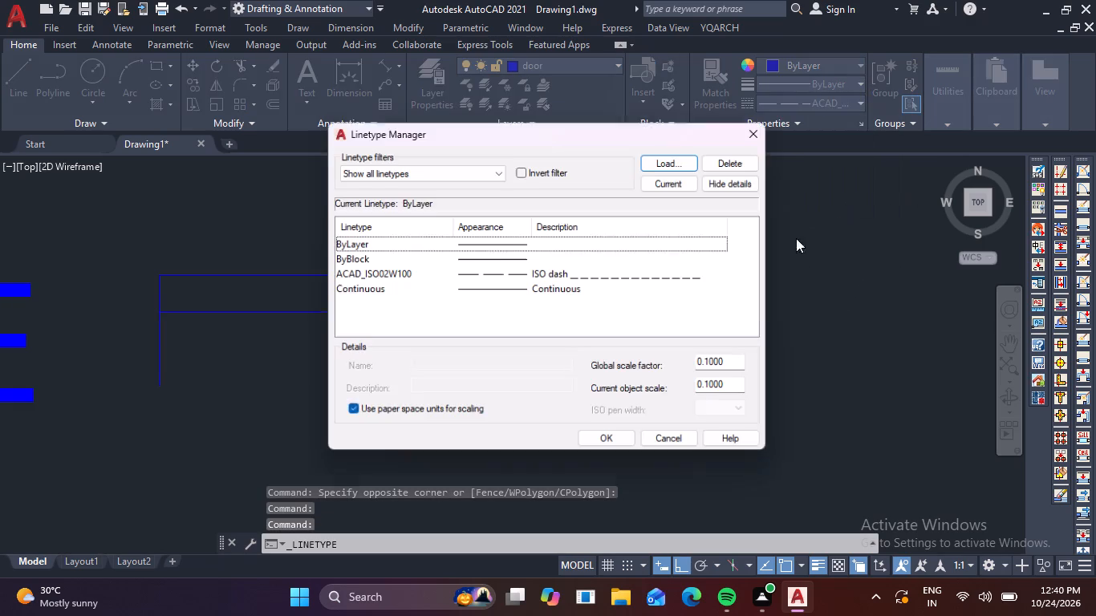
click(736, 367)
key(BackSpace)
key(BackSpace)
key(BackSpace)
key(BackSpace)
key(BackSpace)
key(BackSpace)
key(BackSpace)
key(BackSpace)
key(BackSpace)
key(BackSpace)
key(BackSpace)
key(BackSpace)
key(BackSpace)
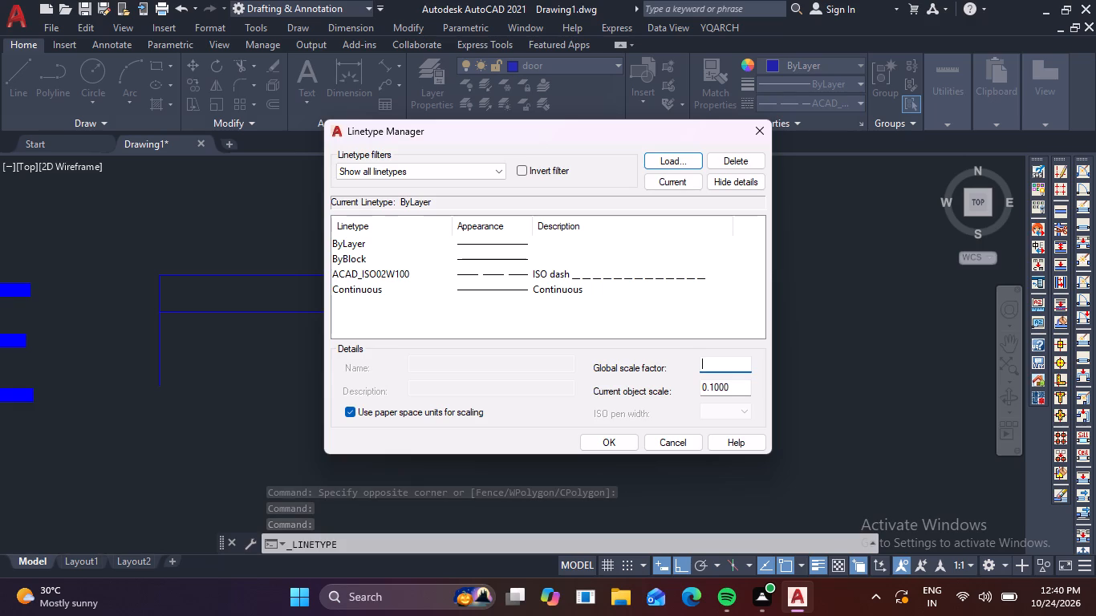
key(period)
text(01)
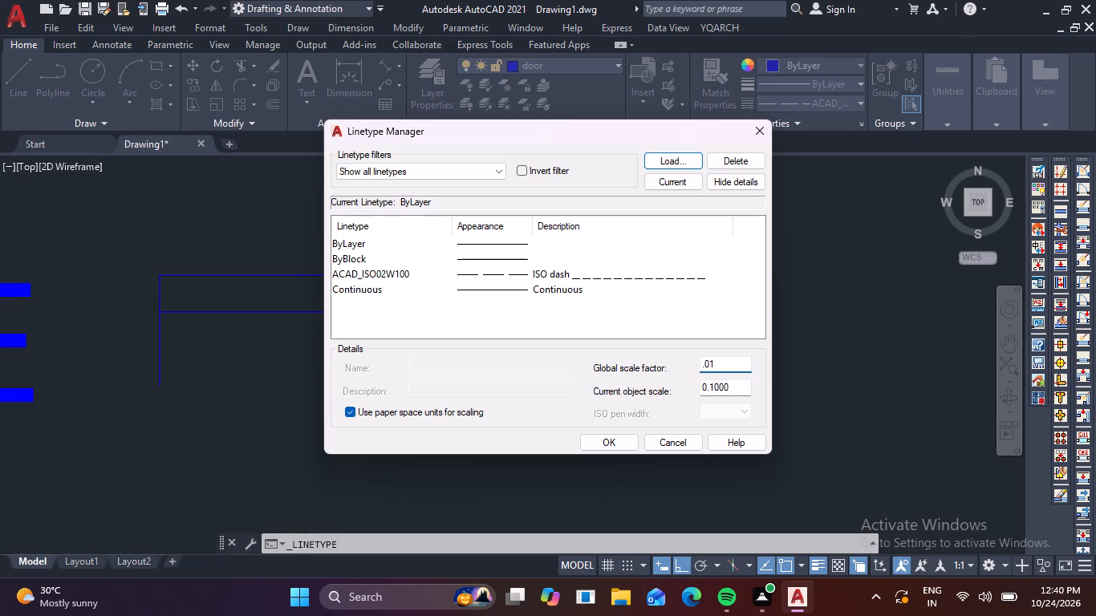
click(740, 391)
drag(740, 391, 643, 411)
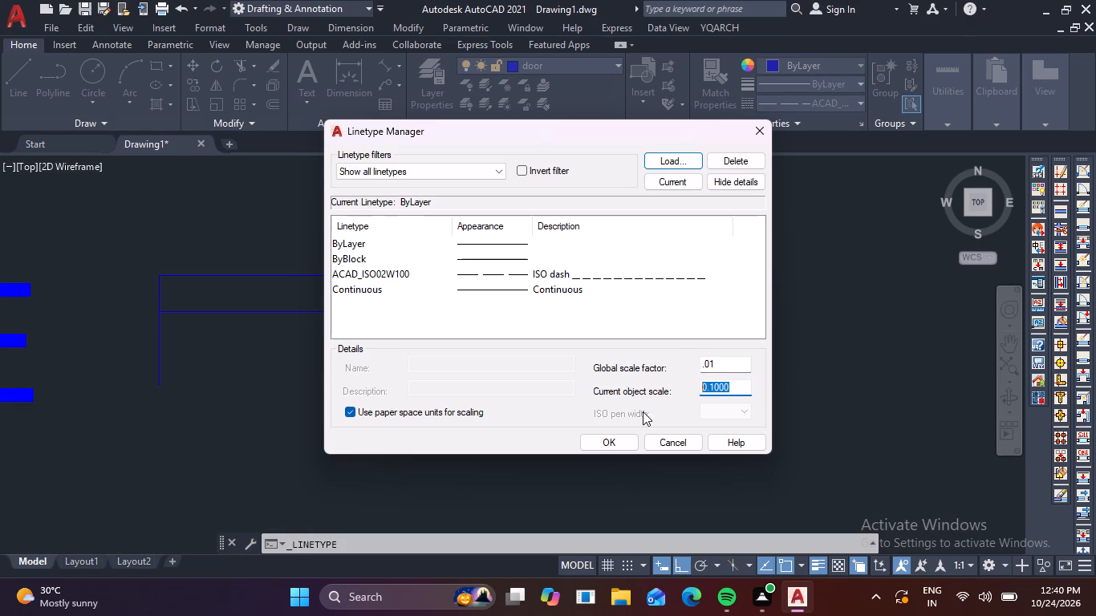
key(BackSpace)
text(.01)
click(562, 270)
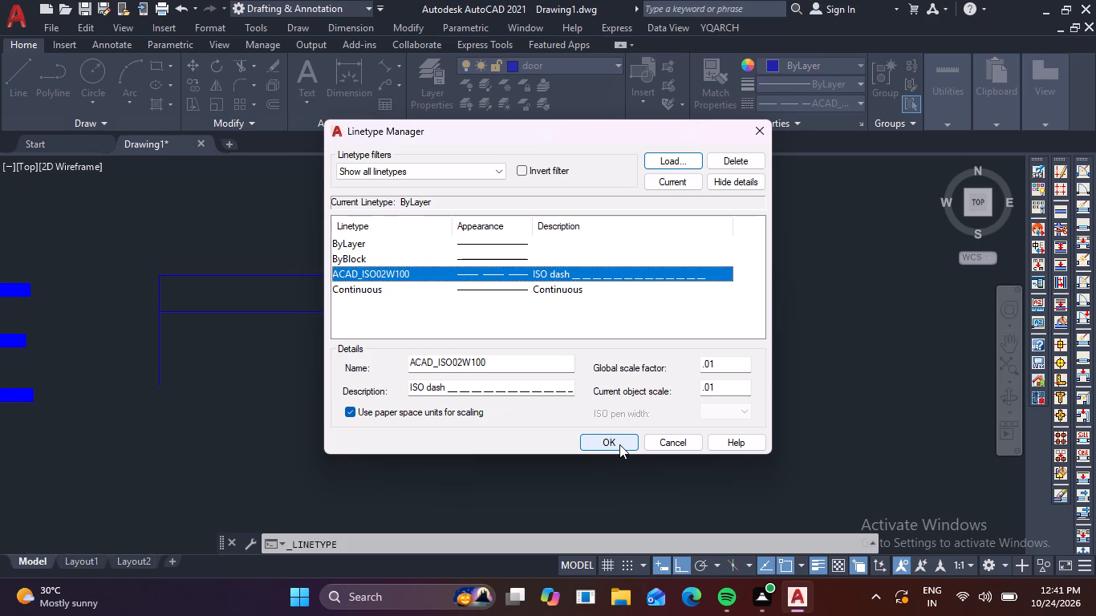
click(619, 444)
Change the color of the dashed line inside the drainage symbol to red.
scroll(439, 395, down, 2)
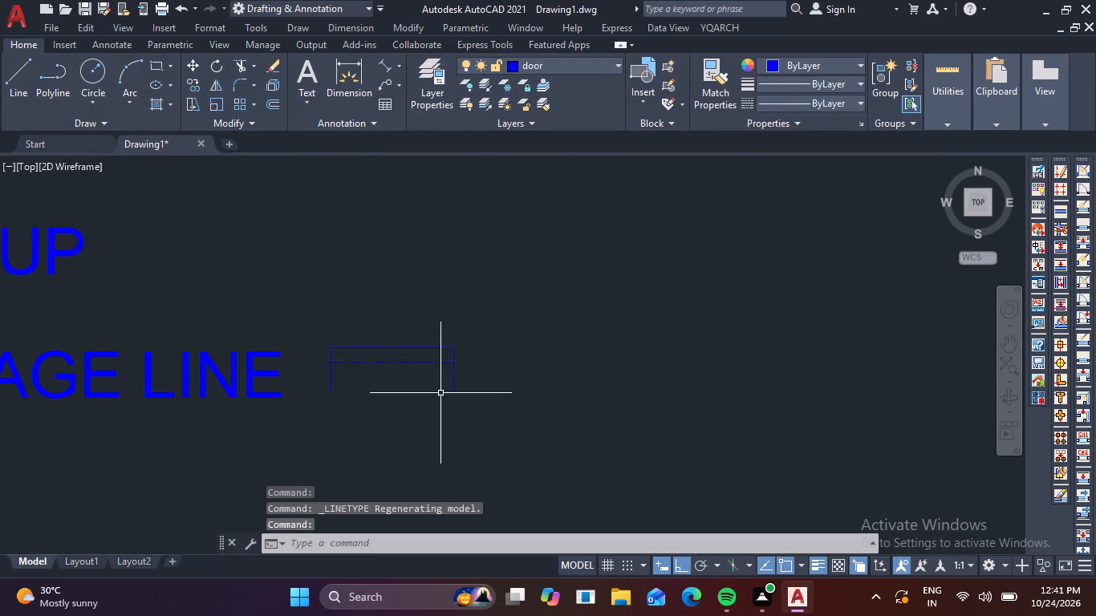
scroll(425, 379, up, 2)
drag(416, 367, 411, 359)
click(350, 326)
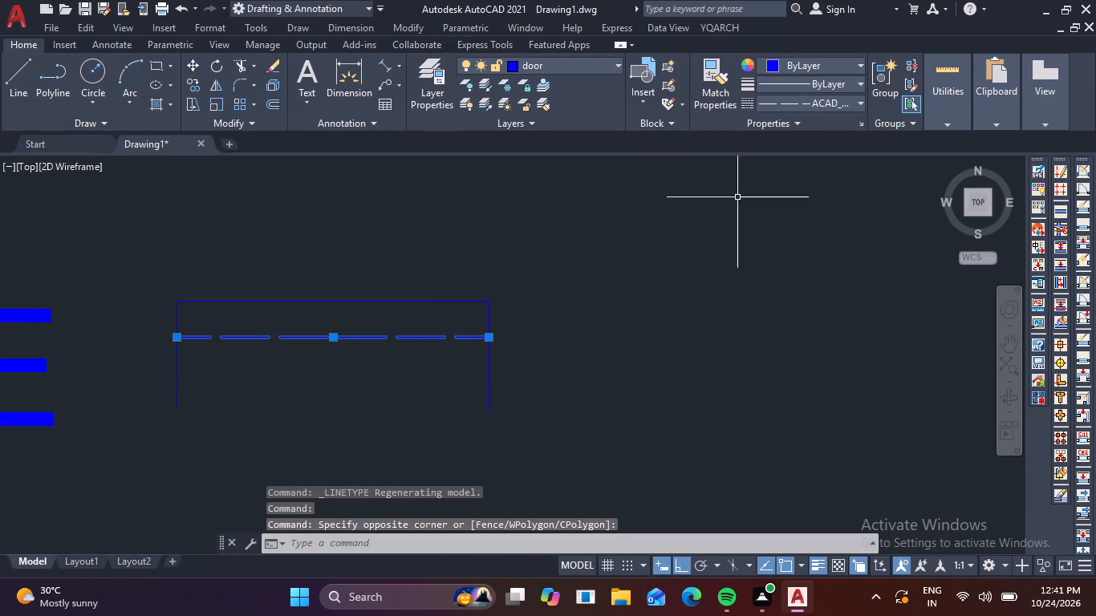
click(864, 65)
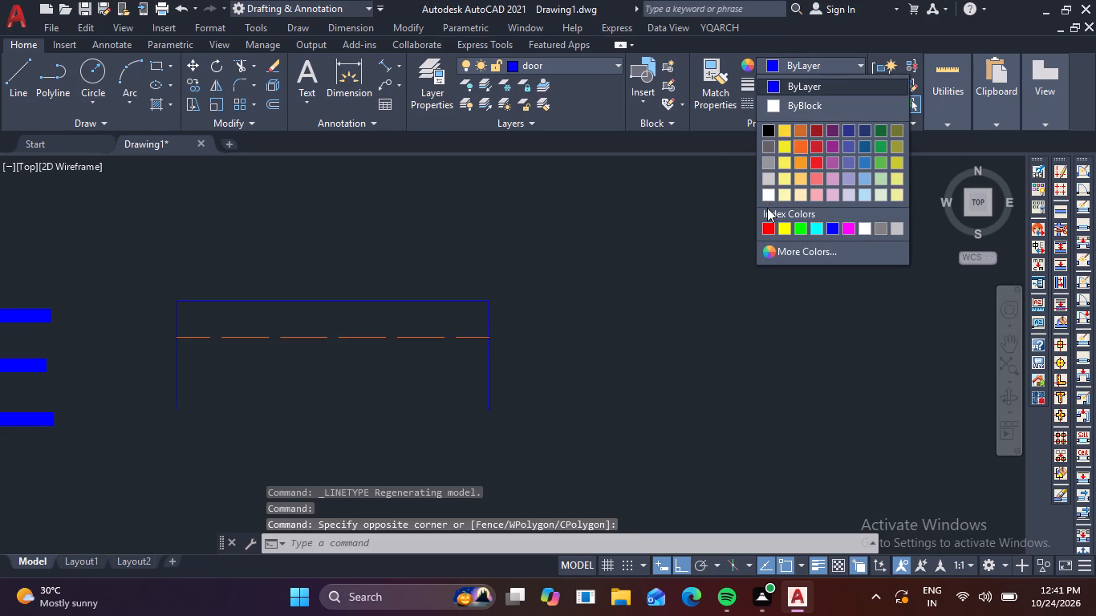
click(772, 228)
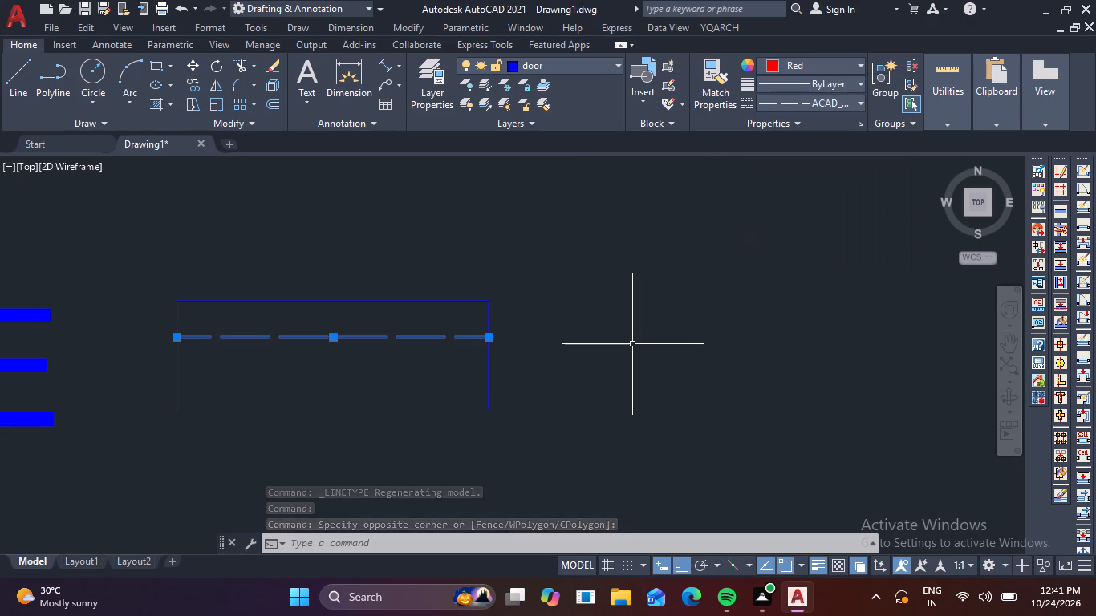
key(Escape)
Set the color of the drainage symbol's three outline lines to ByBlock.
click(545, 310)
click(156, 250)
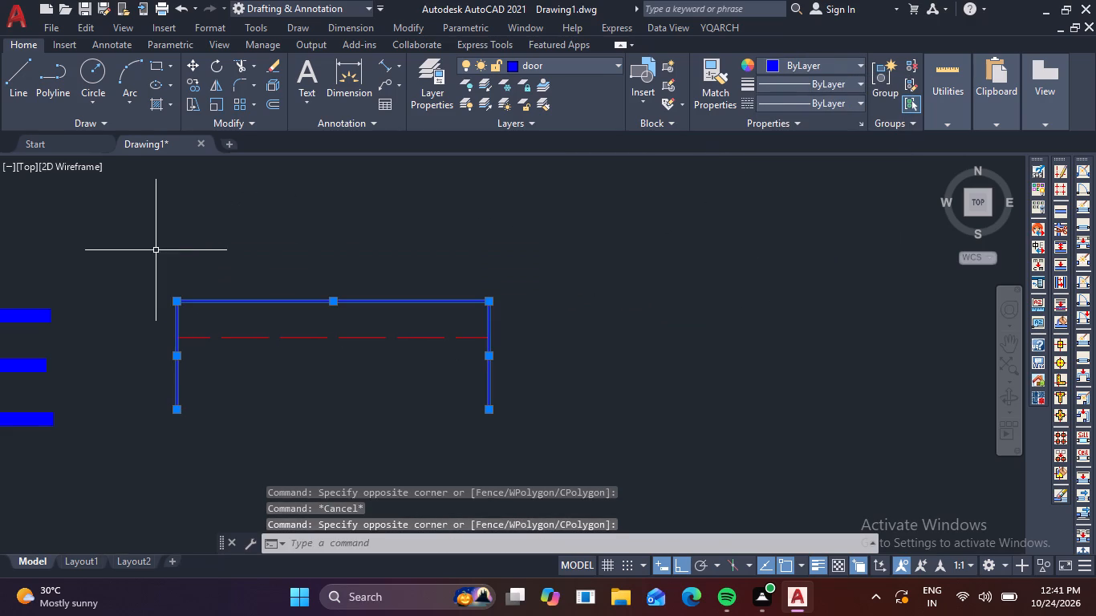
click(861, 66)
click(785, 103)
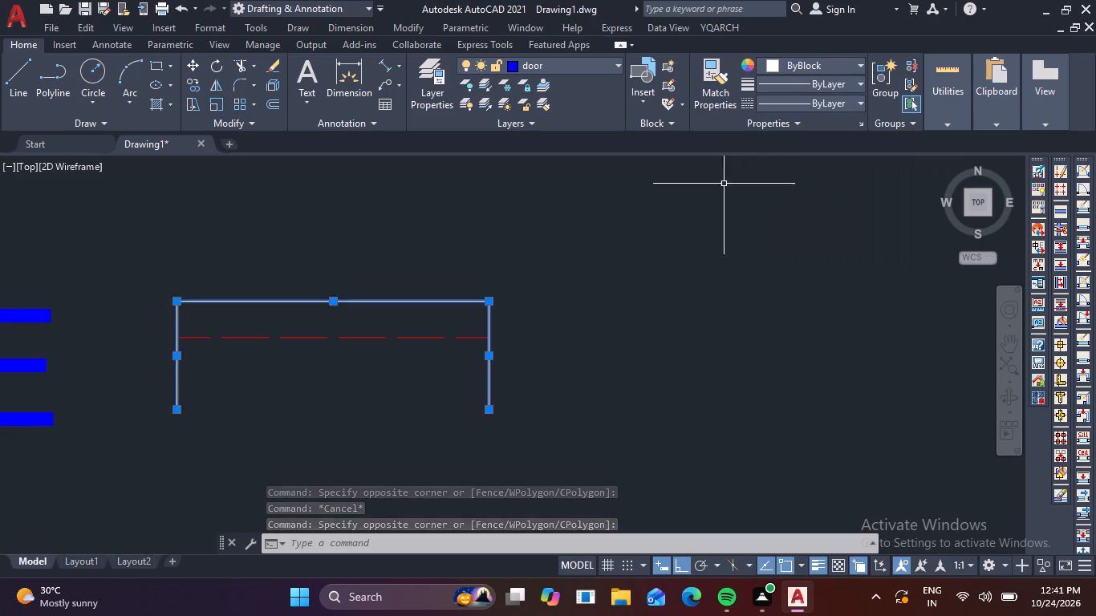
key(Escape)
Move the whole drainage symbol into the symbols column, just below the hatched build-up symbol and aligned with its left edge.
drag(140, 277, 181, 305)
click(548, 442)
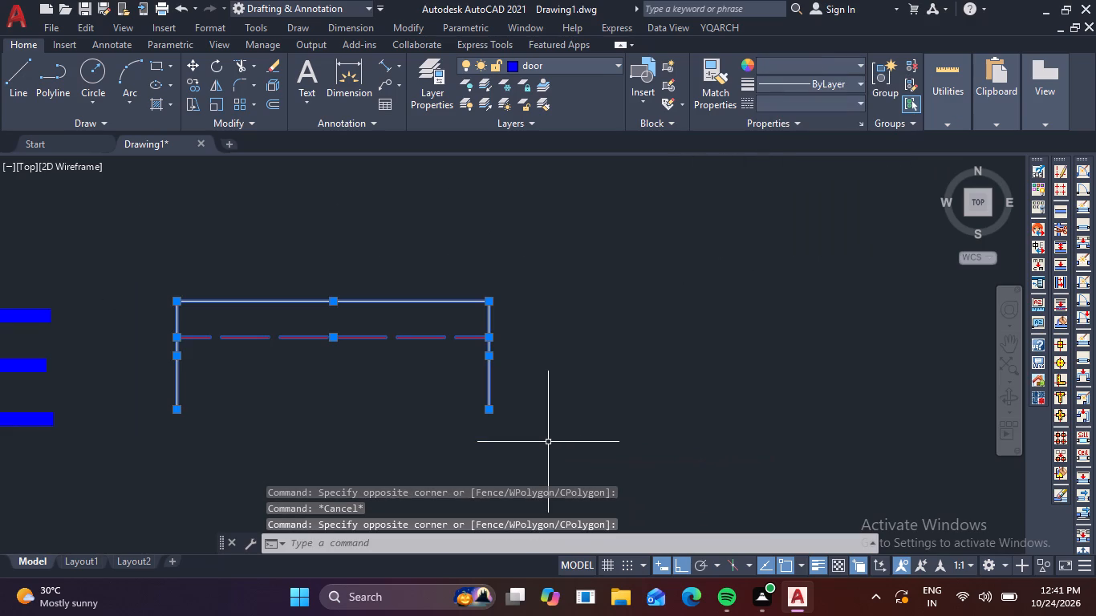
text(M)
key(space)
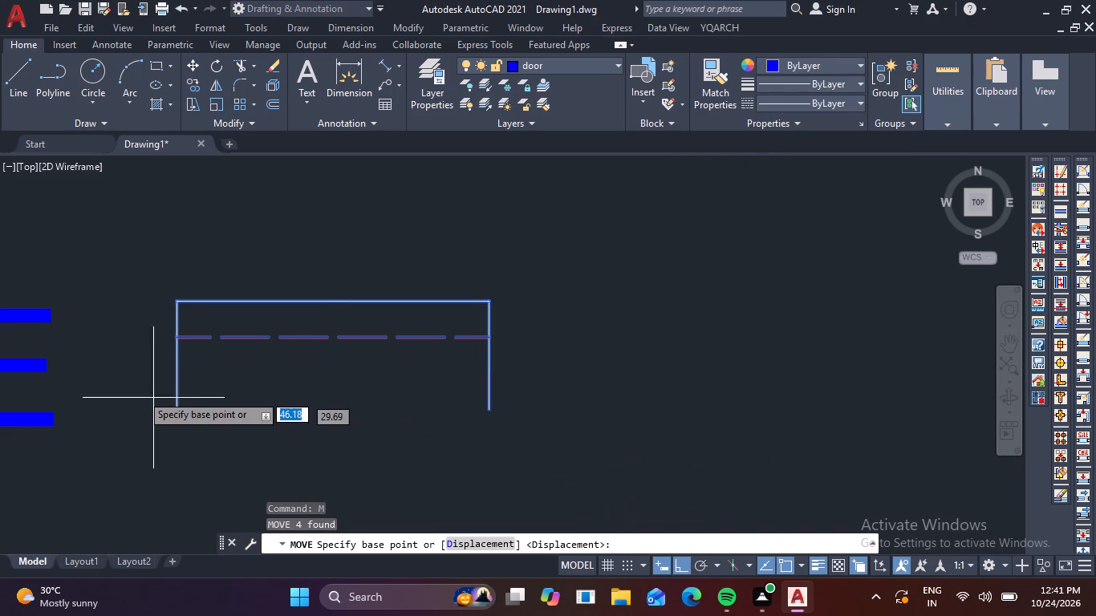
click(176, 411)
scroll(333, 411, down, 3)
middle_drag(513, 410, 310, 391)
scroll(188, 355, down, 2)
scroll(530, 353, up, 2)
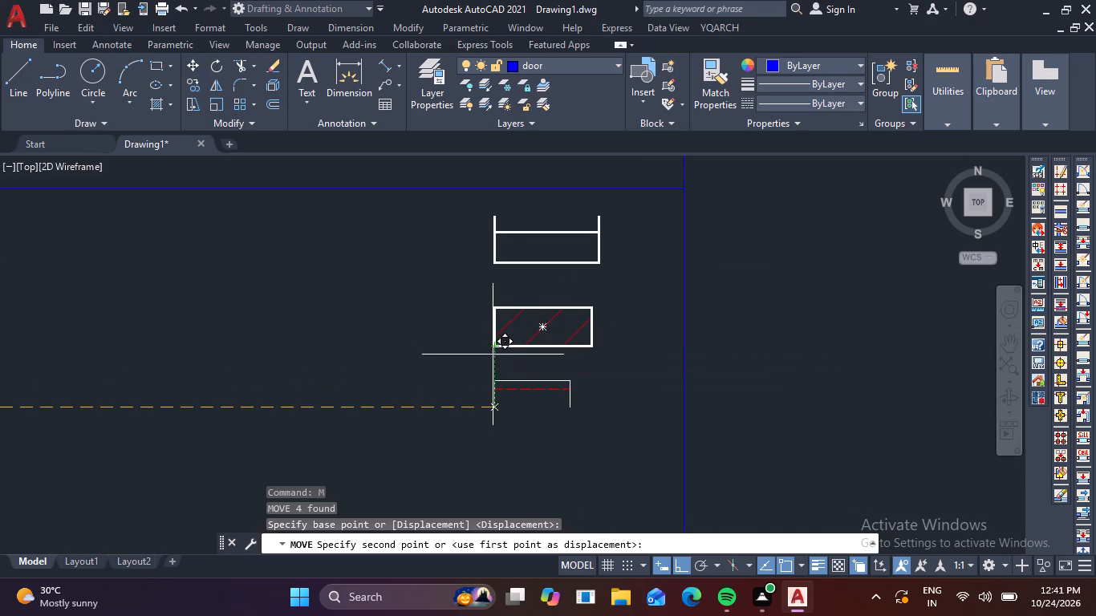
click(489, 414)
Set the drainage symbol's three outline lines to ByLayer color and a 0.30 mm lineweight.
scroll(574, 396, down, 2)
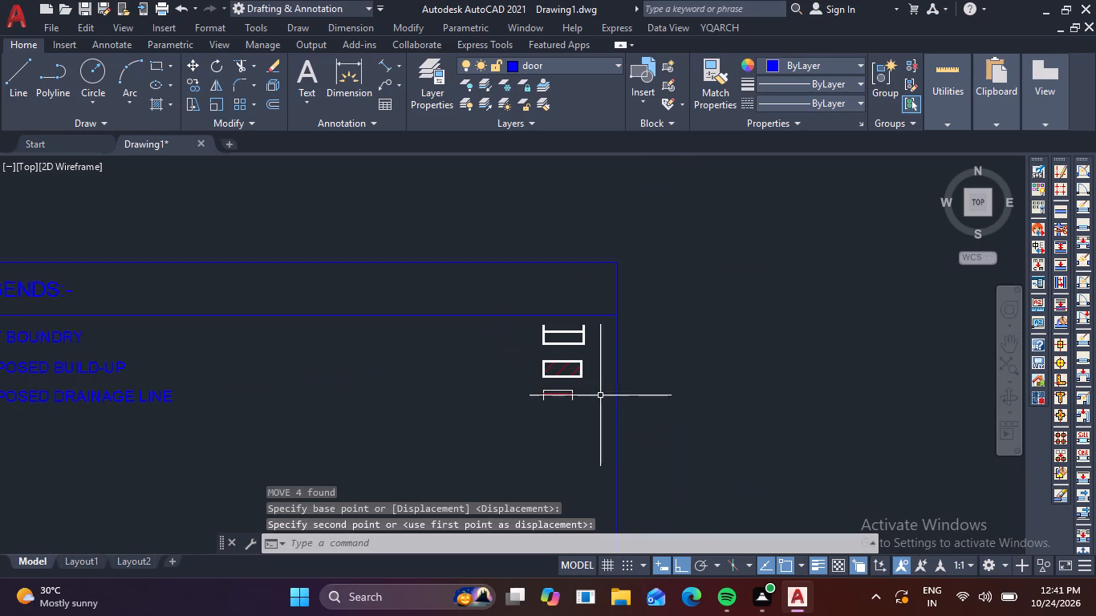
scroll(596, 395, up, 3)
scroll(520, 385, up, 2)
drag(487, 387, 477, 380)
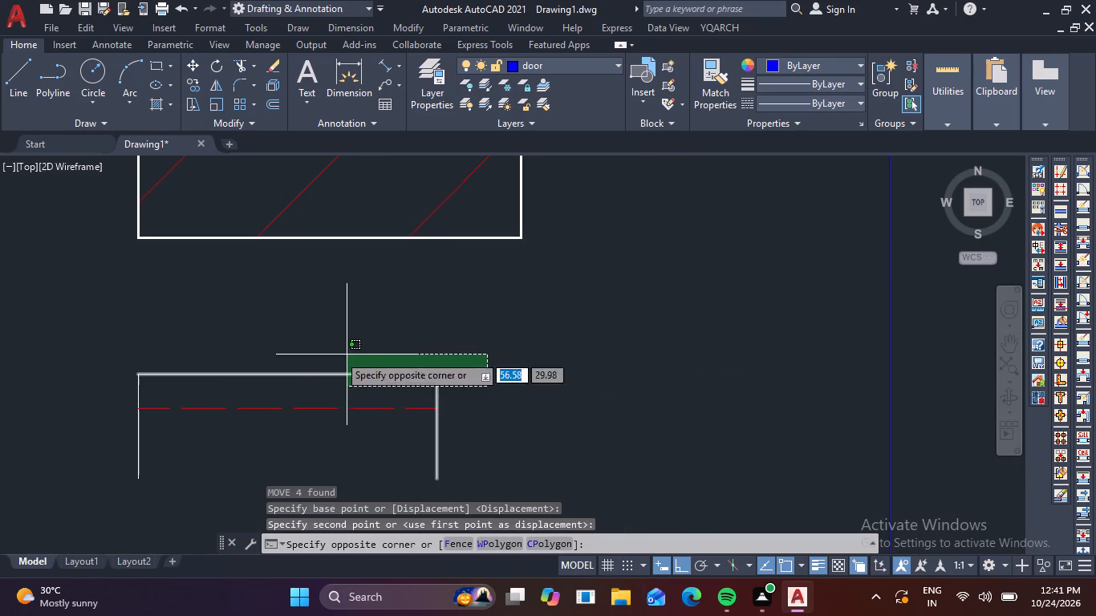
click(116, 342)
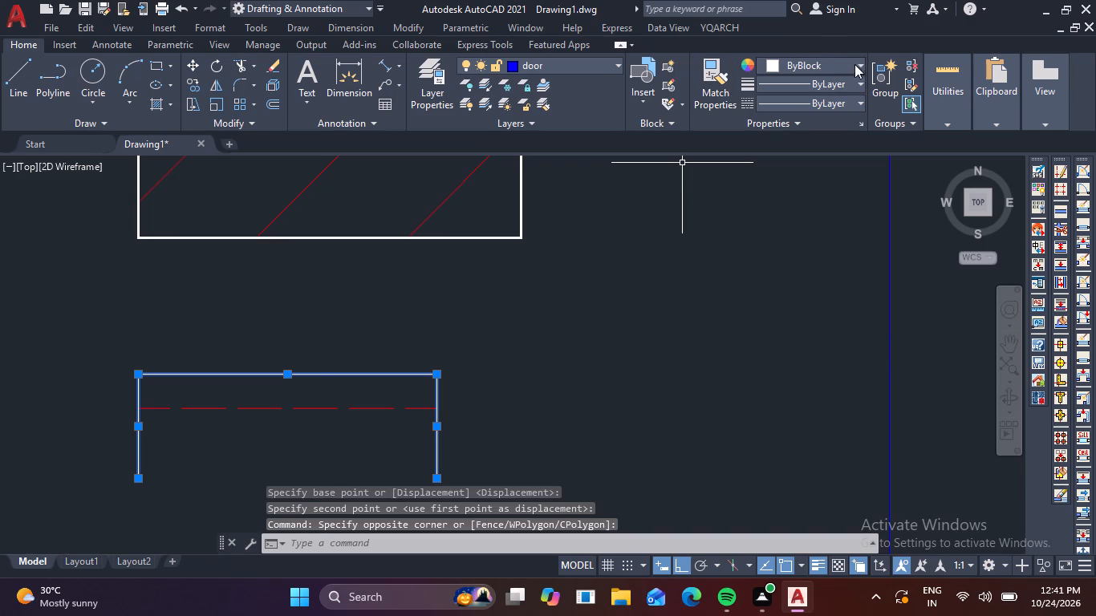
click(859, 67)
click(785, 88)
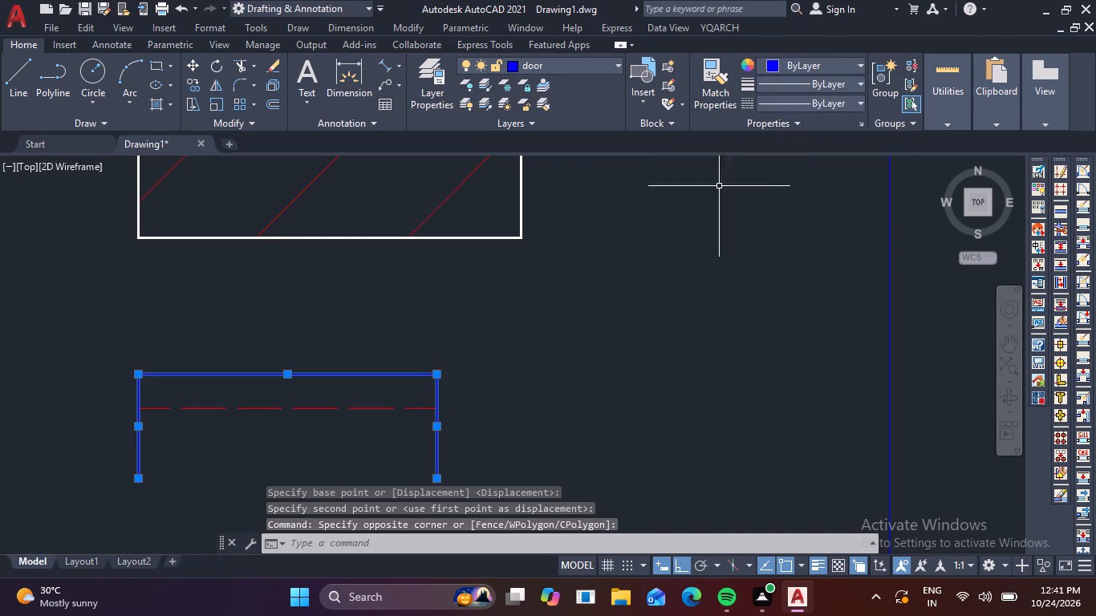
click(863, 85)
scroll(814, 256, down, 1)
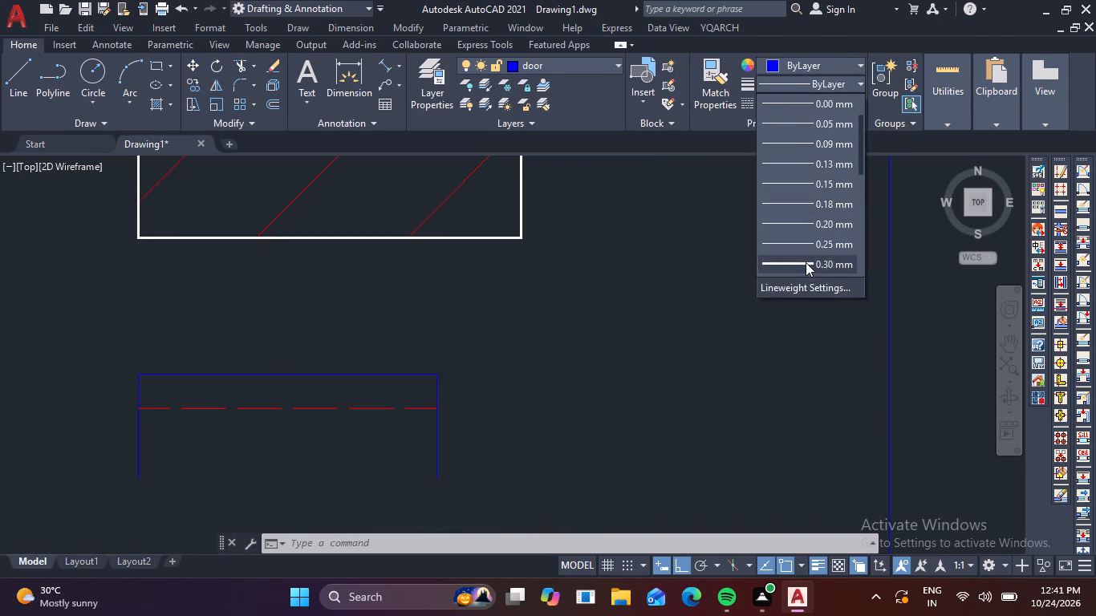
click(806, 262)
key(Escape)
scroll(663, 304, down, 3)
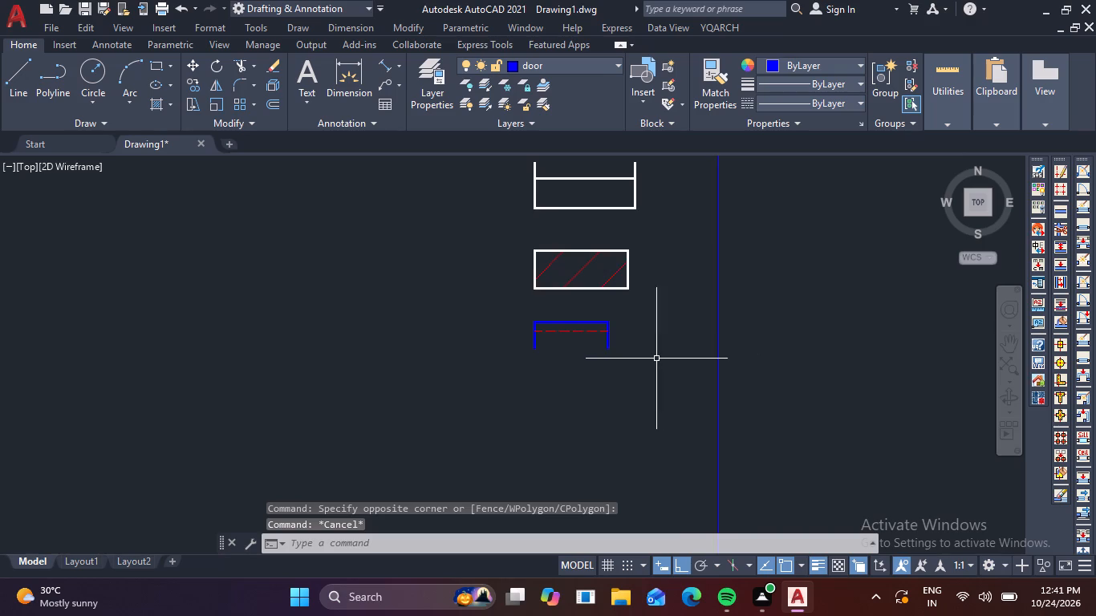
Draw a horizontal line about 17 units long inside the legends frame, just below the proposed drainage line entry and its symbol.
scroll(656, 359, down, 3)
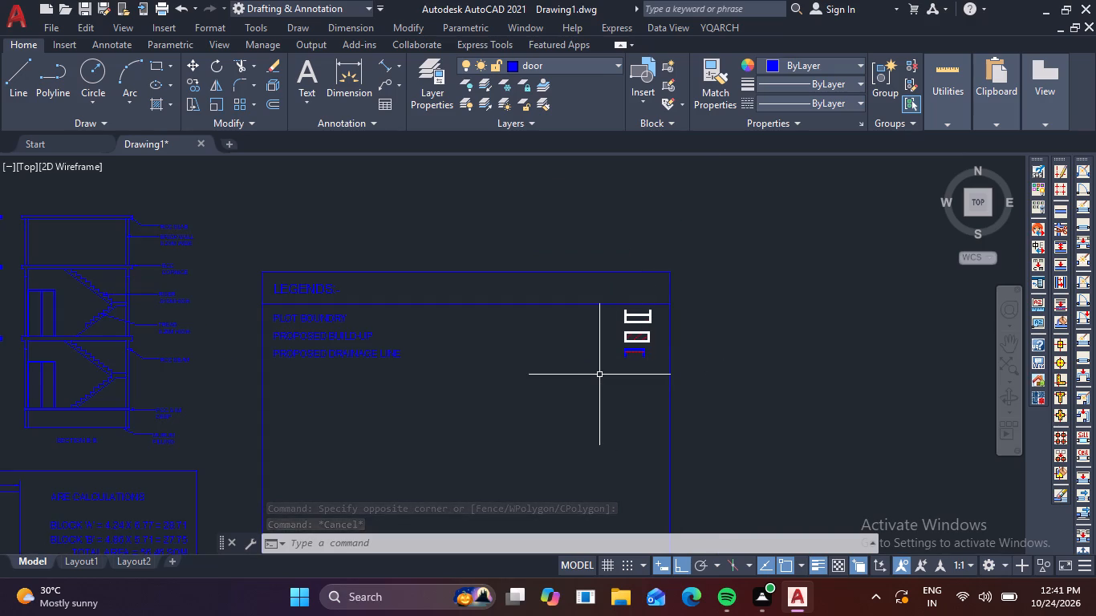
text(L)
key(space)
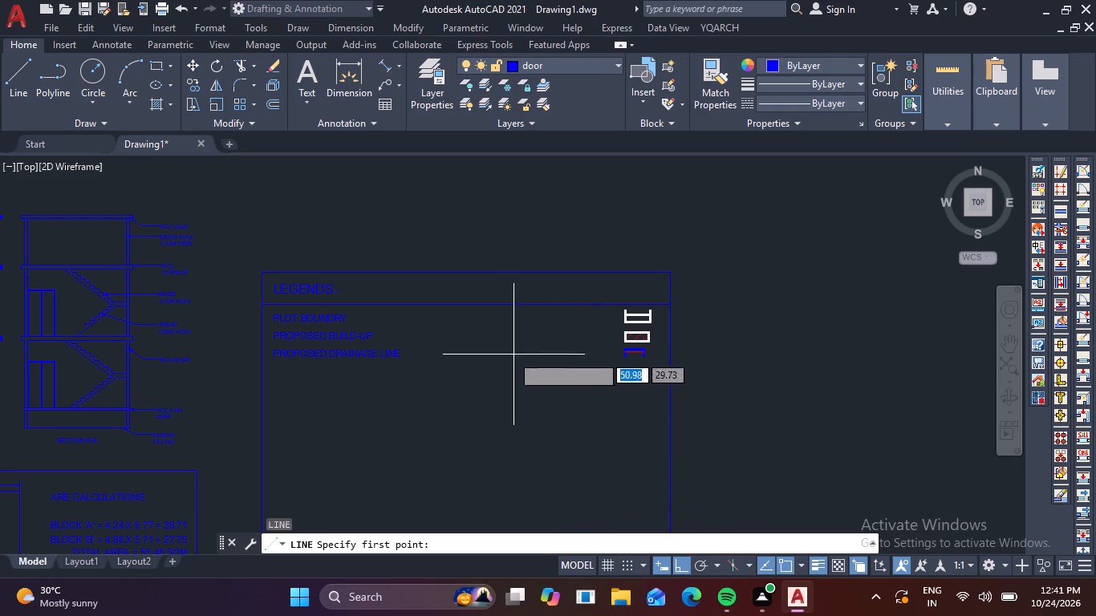
scroll(249, 378, up, 3)
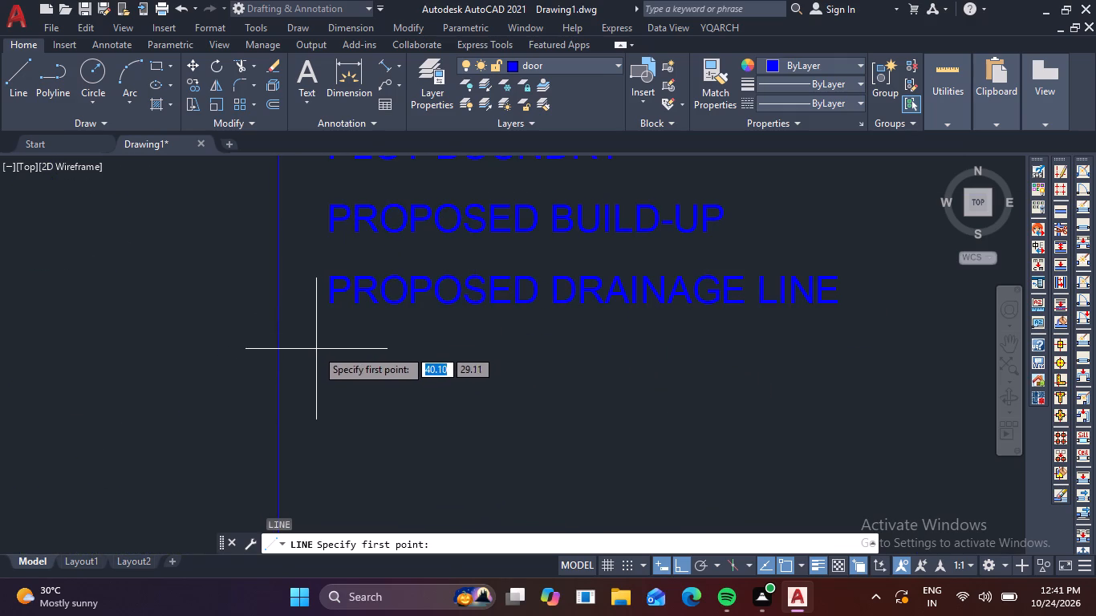
click(317, 351)
scroll(469, 353, down, 2)
middle_drag(706, 359, 362, 324)
scroll(662, 313, up, 2)
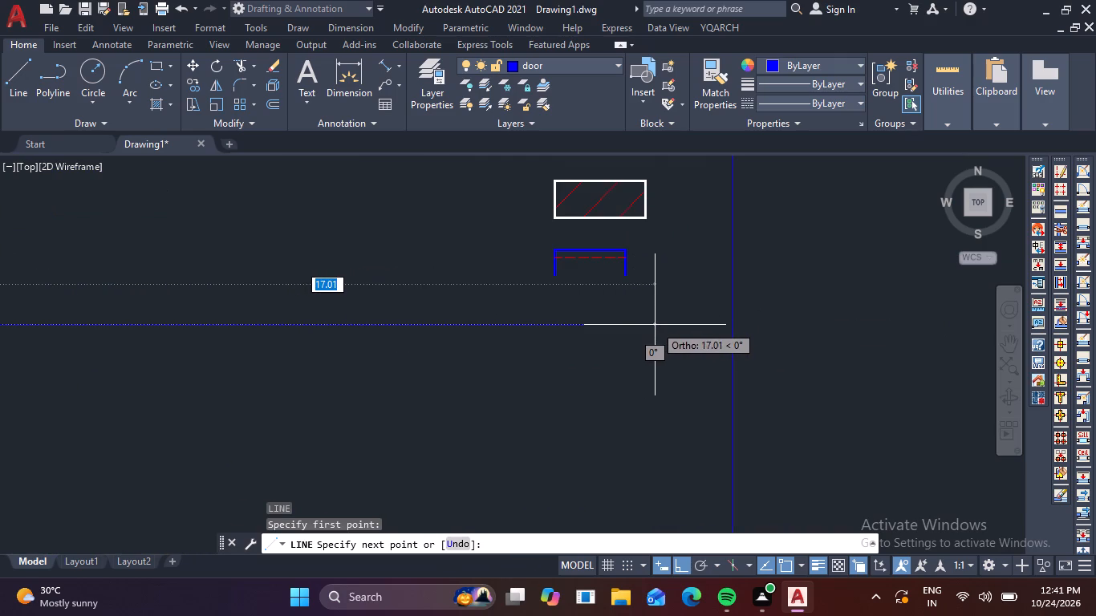
click(655, 325)
click(643, 353)
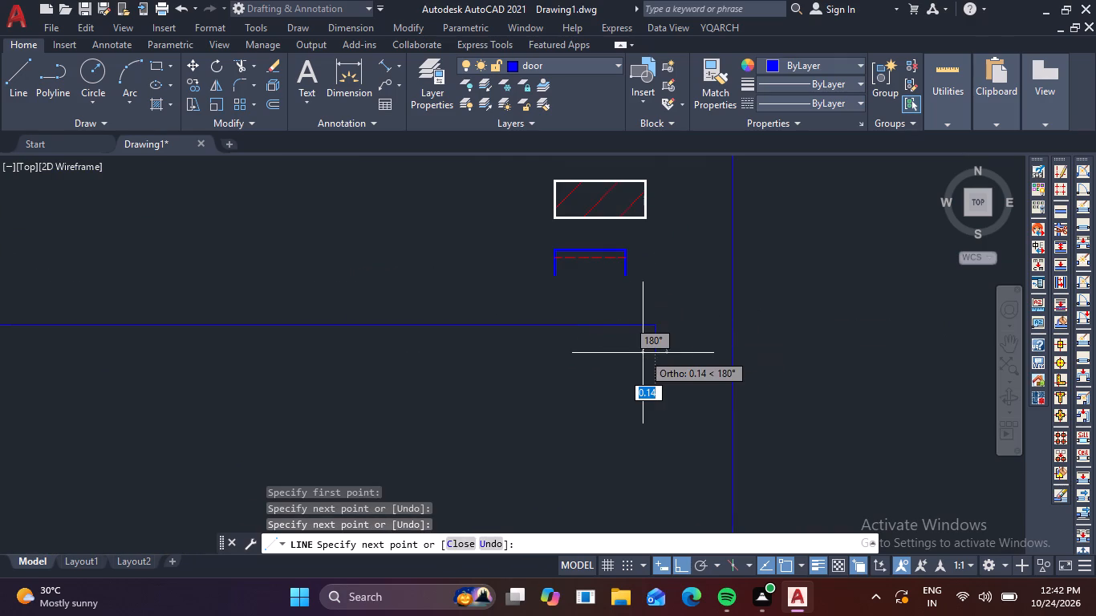
click(494, 549)
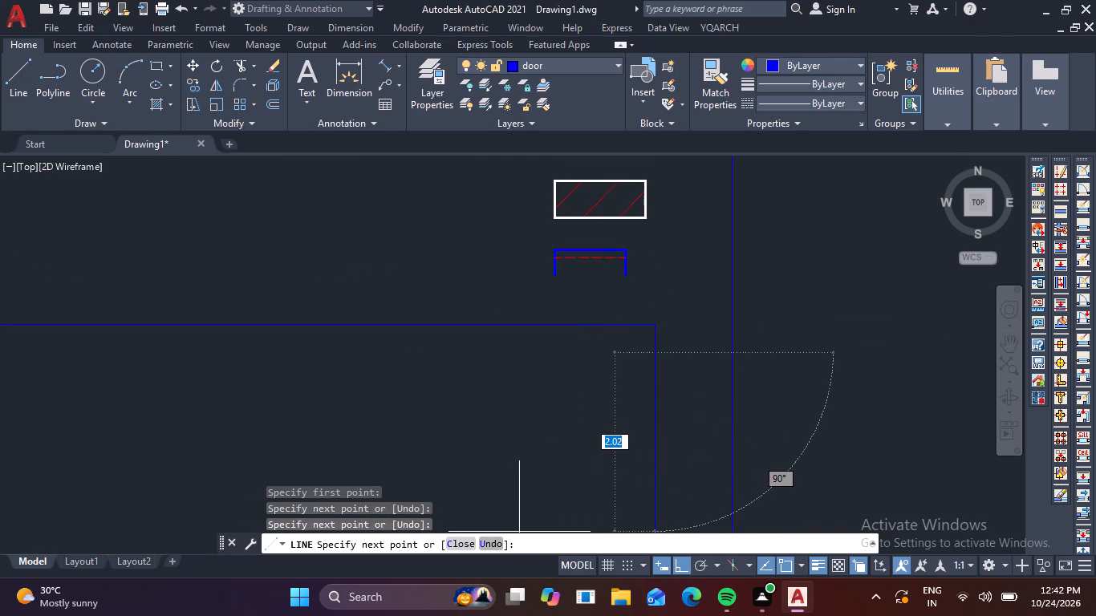
key(Escape)
Set the lineweight of the new horizontal line below the drainage entry to 0.30 mm.
drag(567, 412, 542, 391)
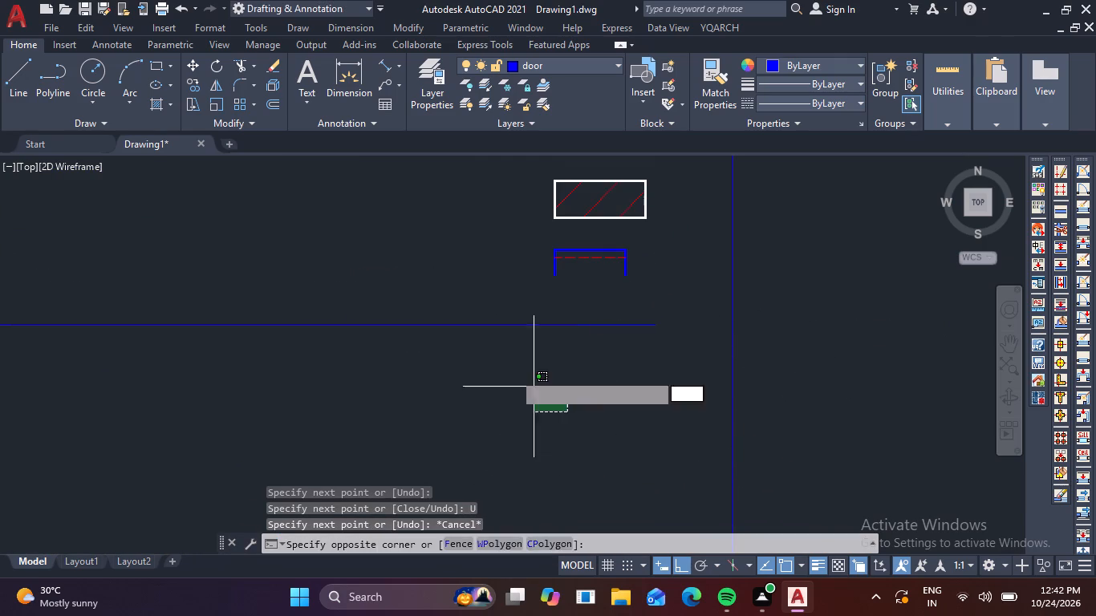
click(428, 305)
click(863, 105)
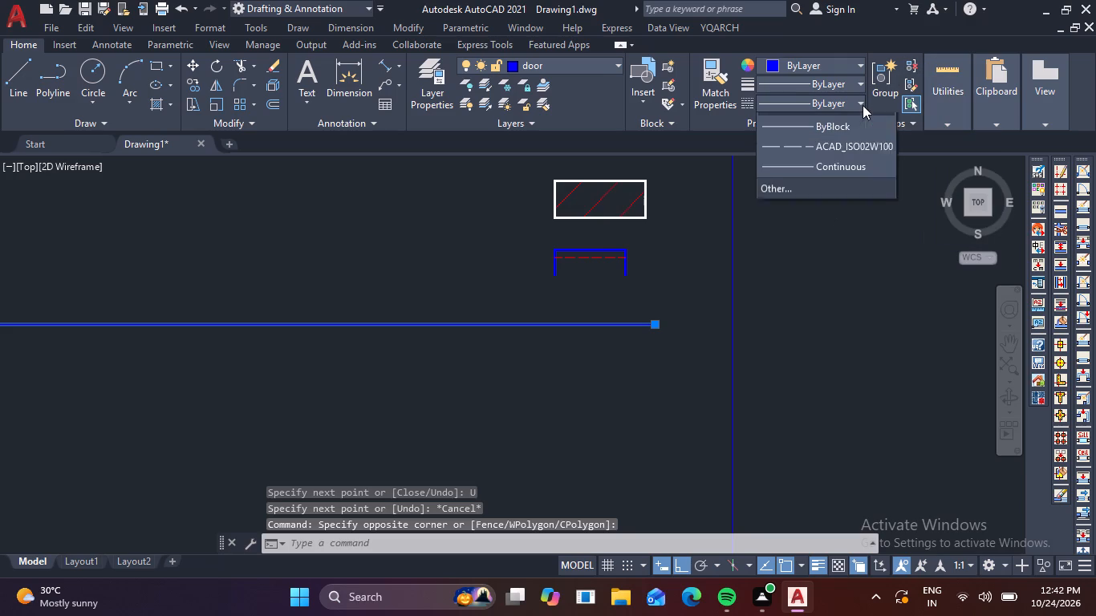
click(864, 83)
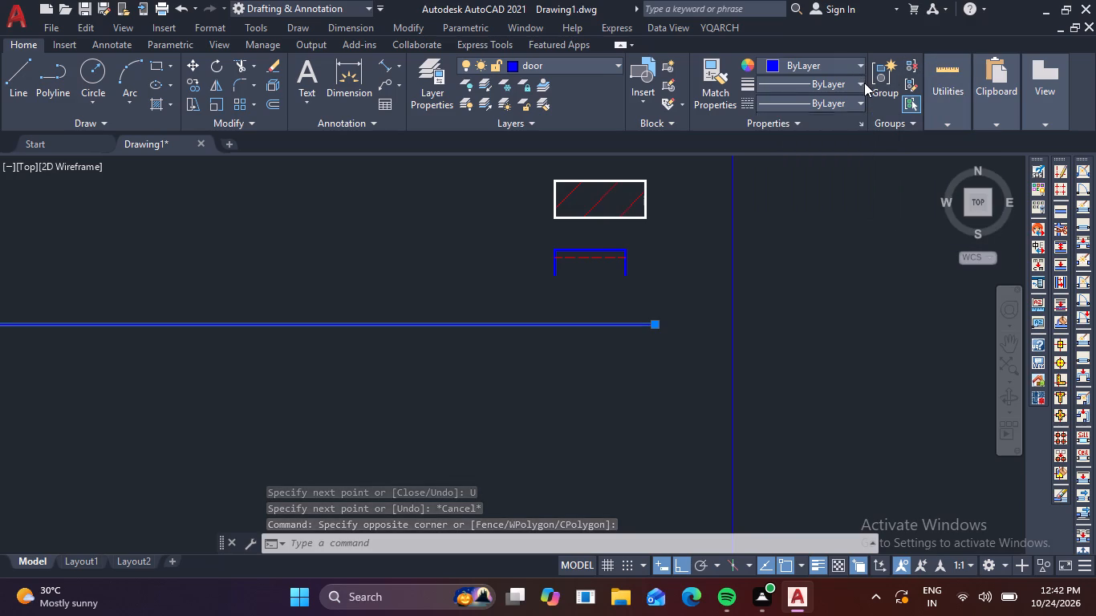
click(860, 88)
scroll(860, 88, down, 3)
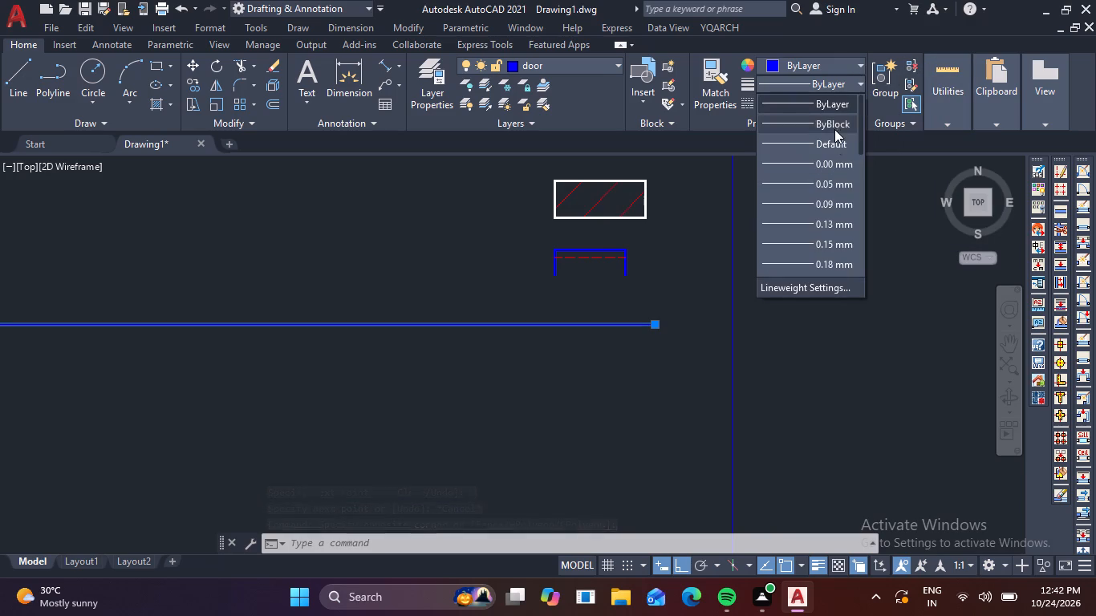
scroll(834, 136, down, 4)
scroll(823, 172, up, 3)
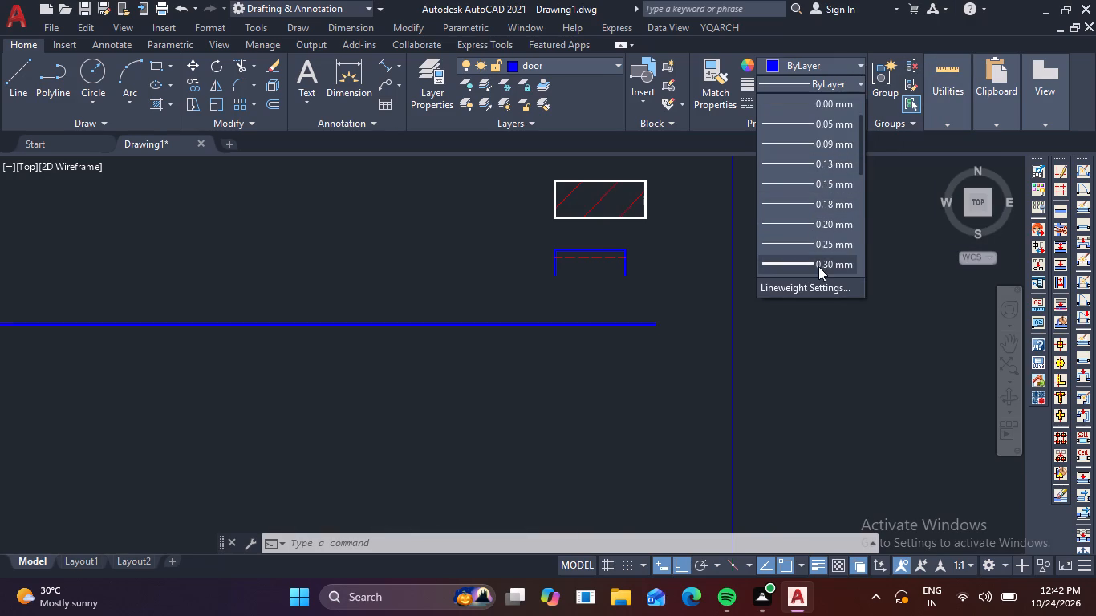
click(818, 266)
scroll(647, 365, down, 2)
key(Escape)
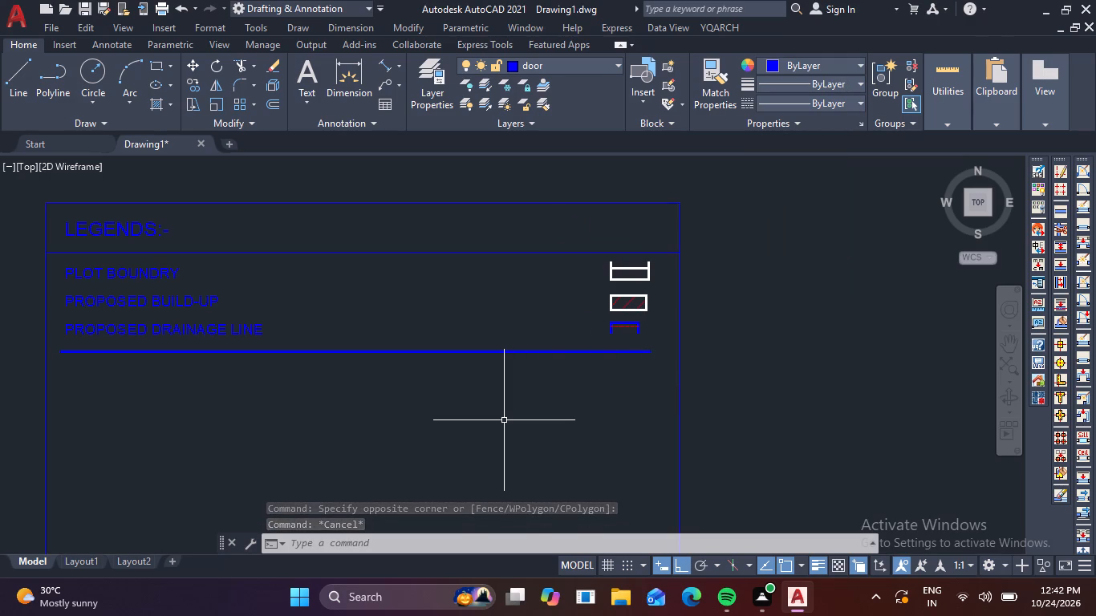
Draw a horizontal line across the full width of the legends frame, a short distance below the thick line.
text(L)
key(space)
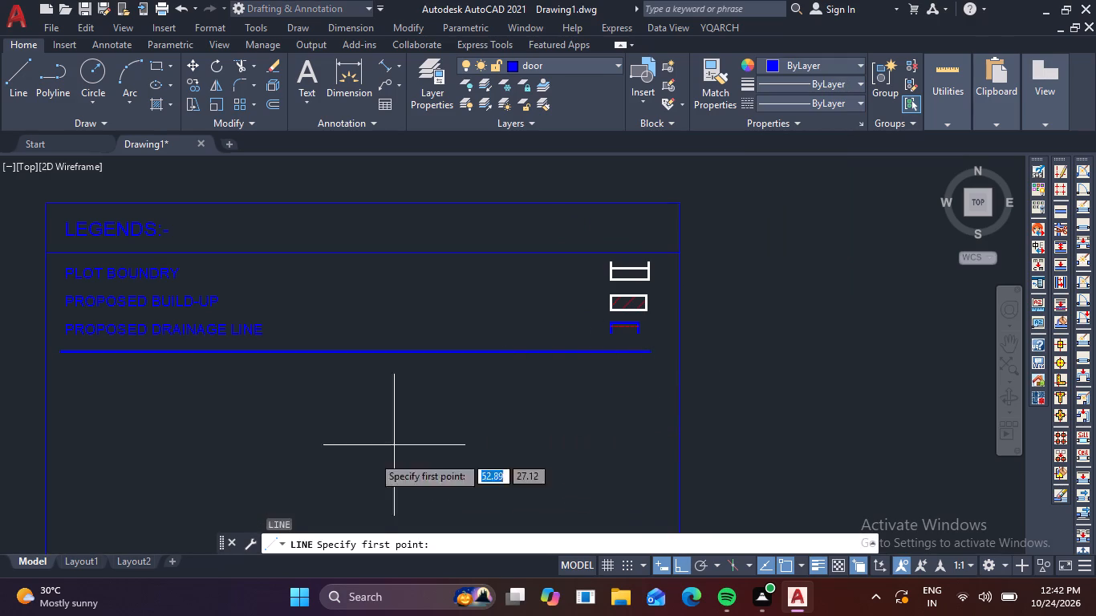
click(45, 379)
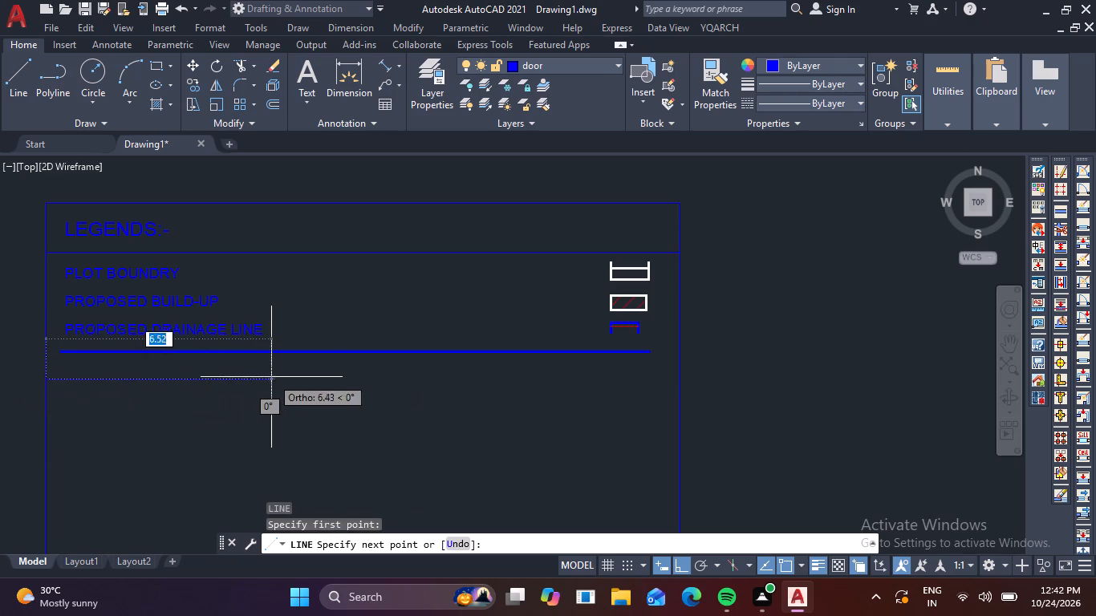
click(685, 381)
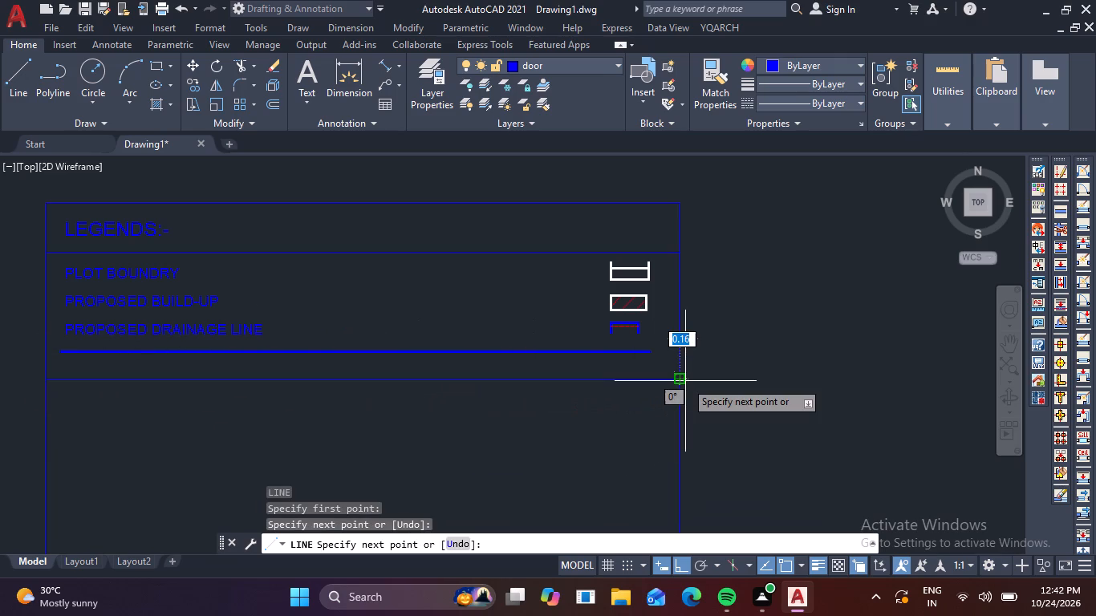
key(v)
key(space)
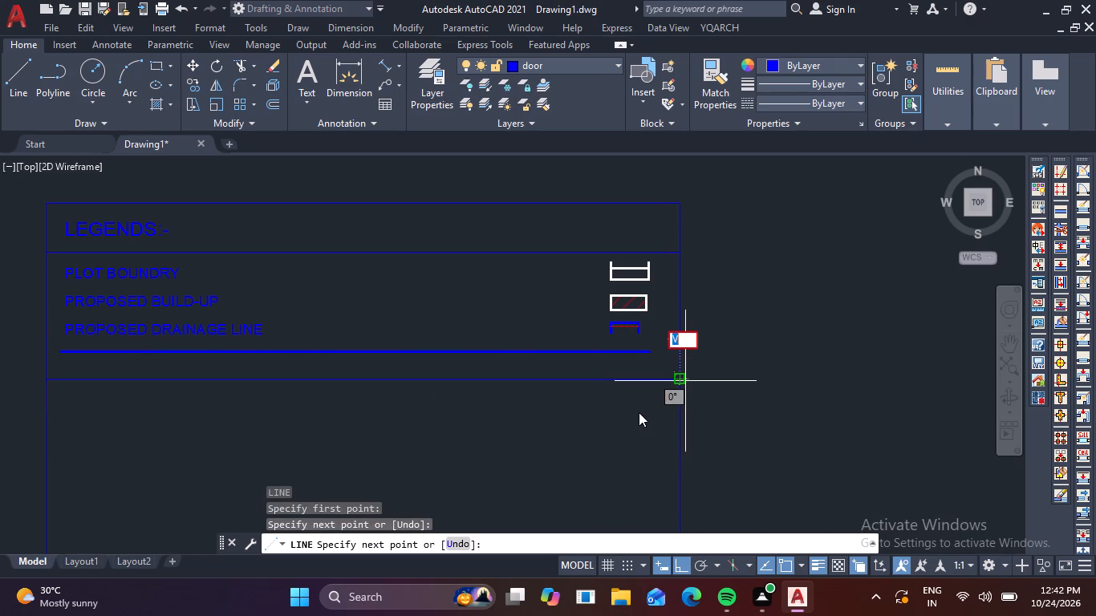
key(Escape)
Draw two more full-width horizontal lines below the first one, at roughly equal row spacing between the legends frame's side borders.
key(space)
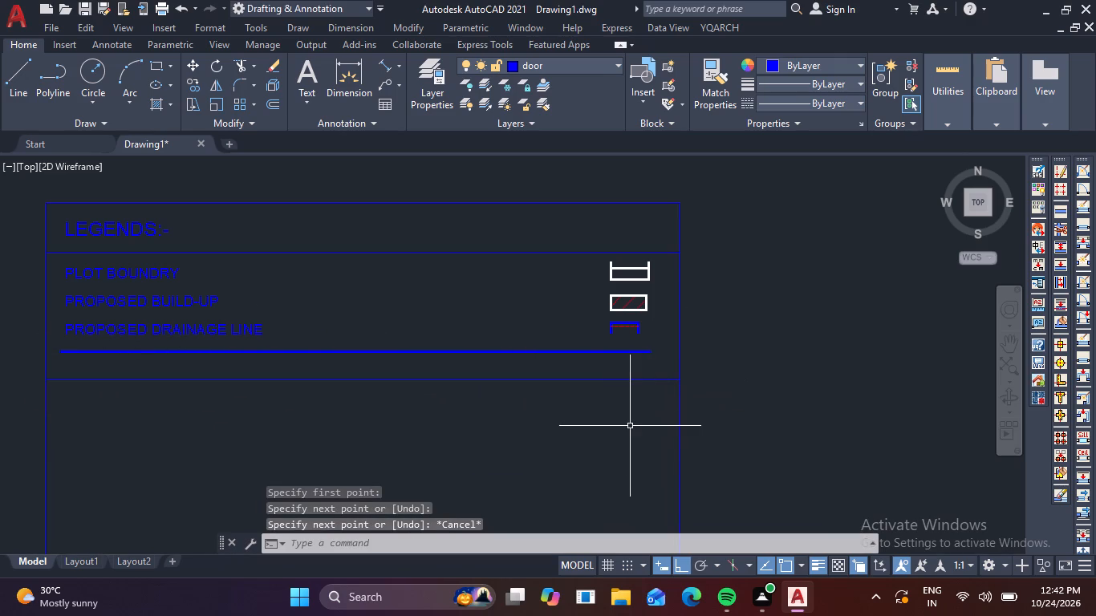
middle_drag(629, 426, 635, 339)
key(space)
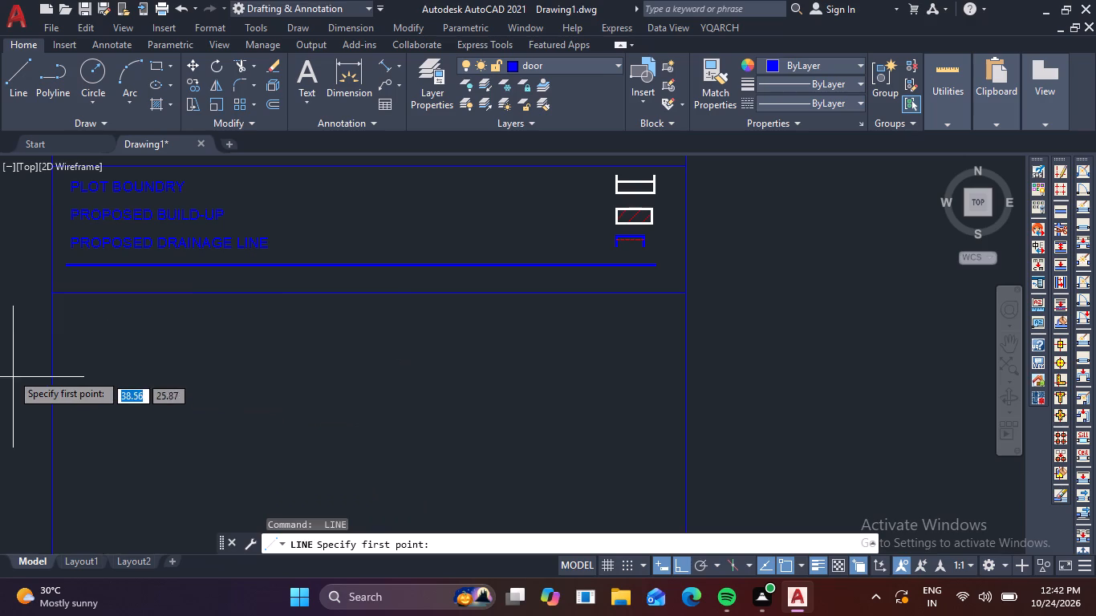
click(48, 325)
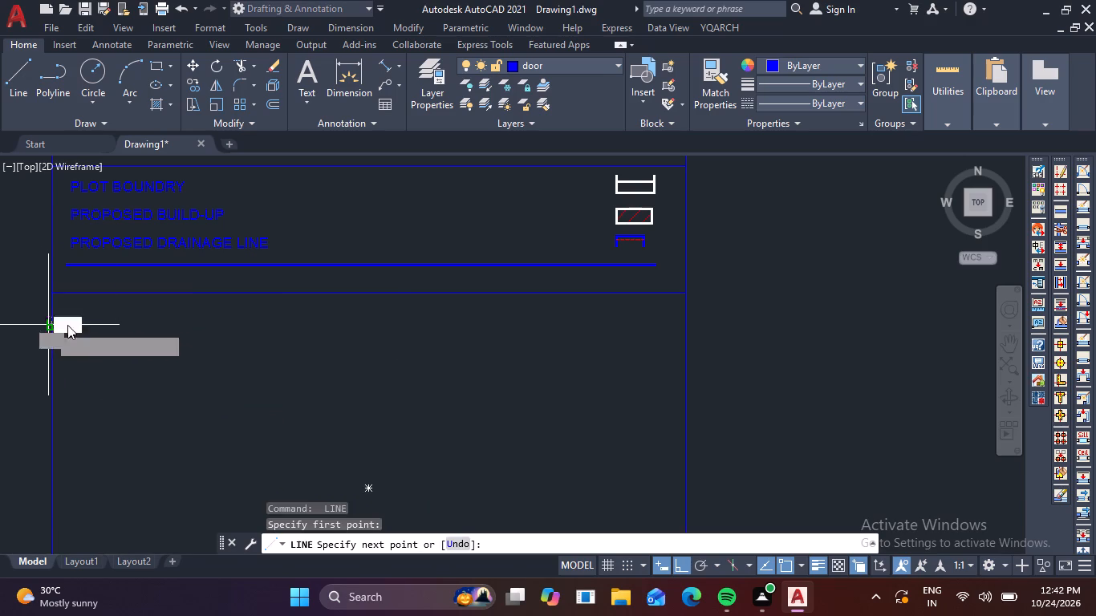
click(688, 326)
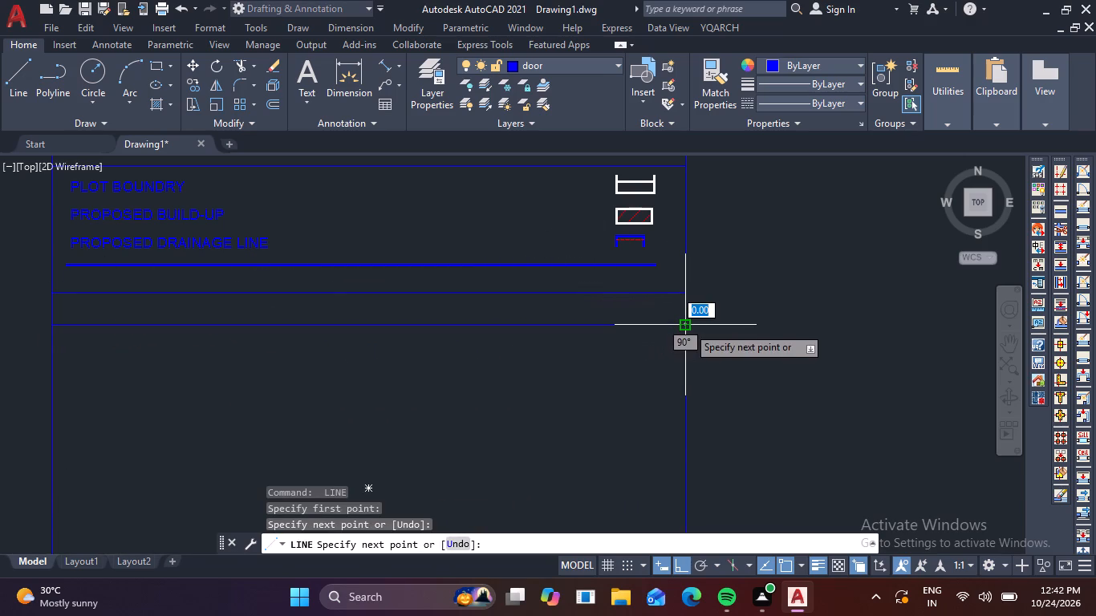
key(space)
key(space)
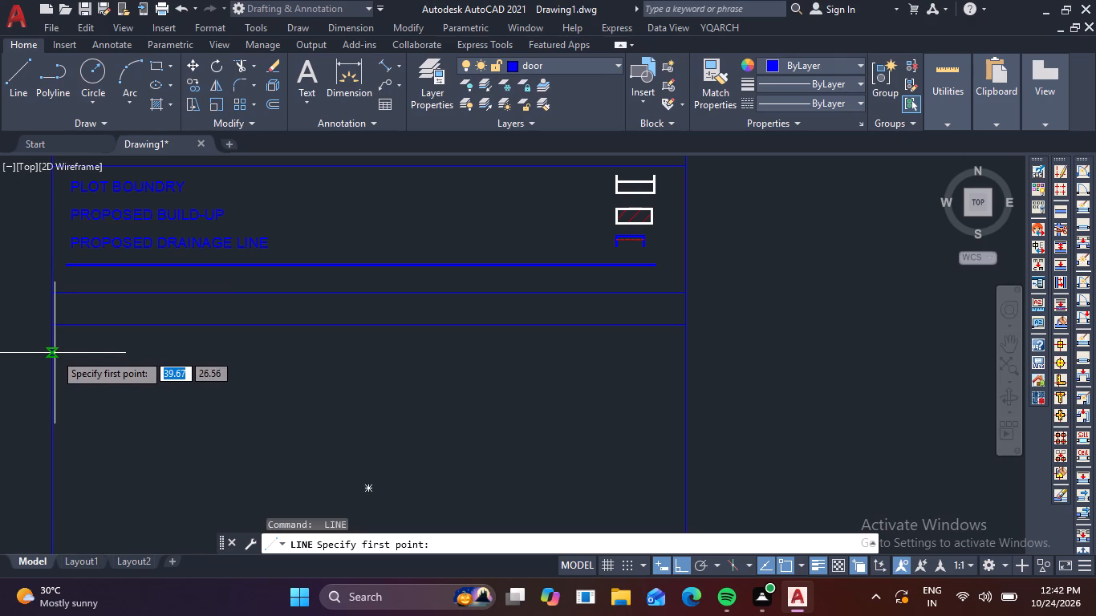
click(52, 356)
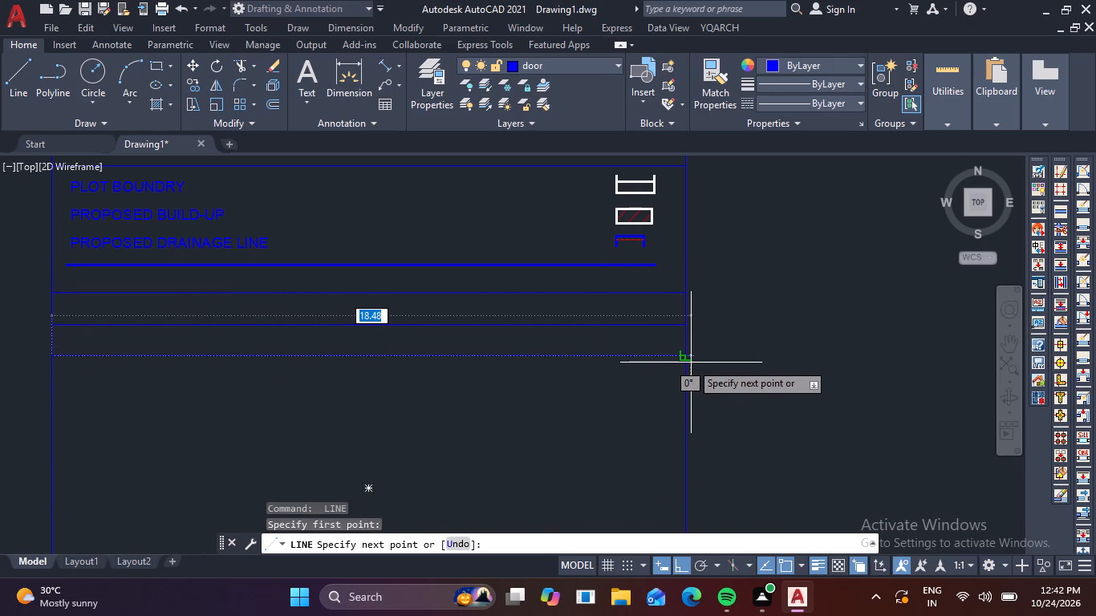
click(686, 357)
key(space)
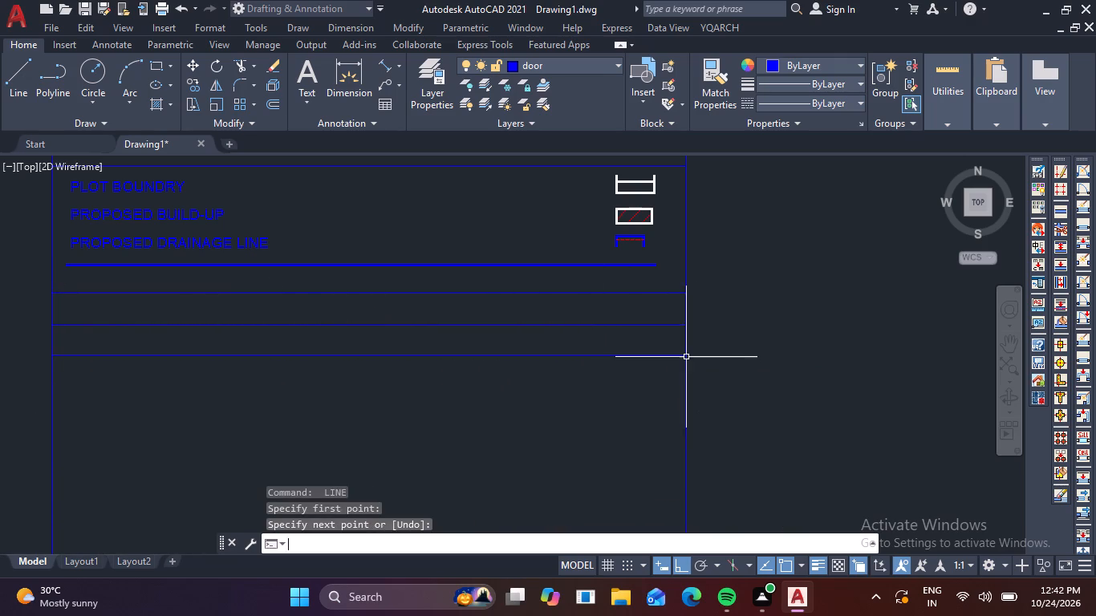
Draw the fourth and fifth full-width horizontal row lines in the legends frame, continuing downward at about the same spacing.
key(space)
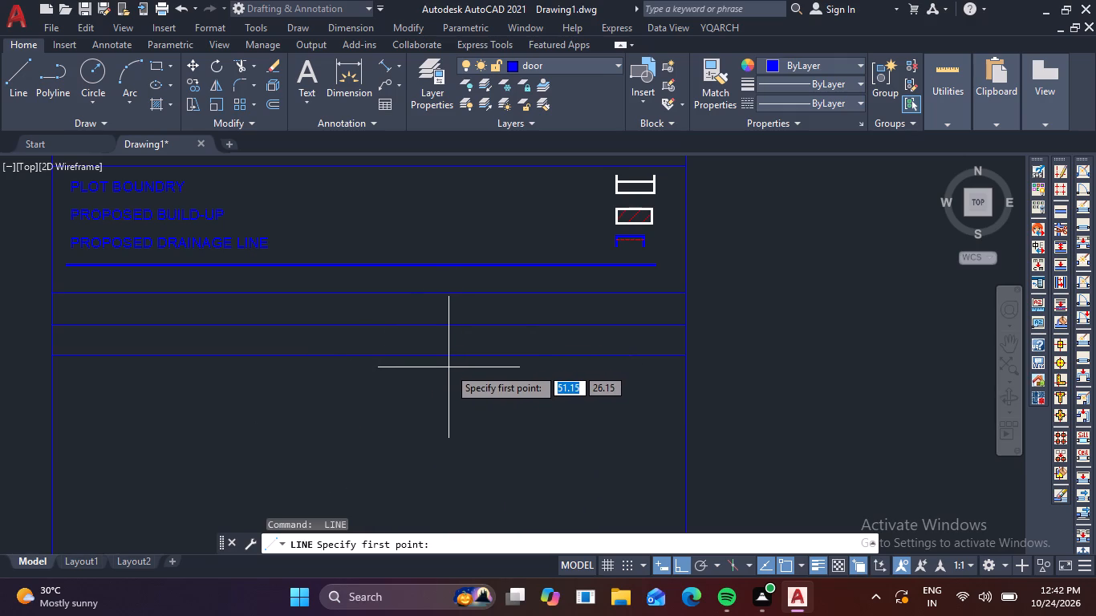
key(space)
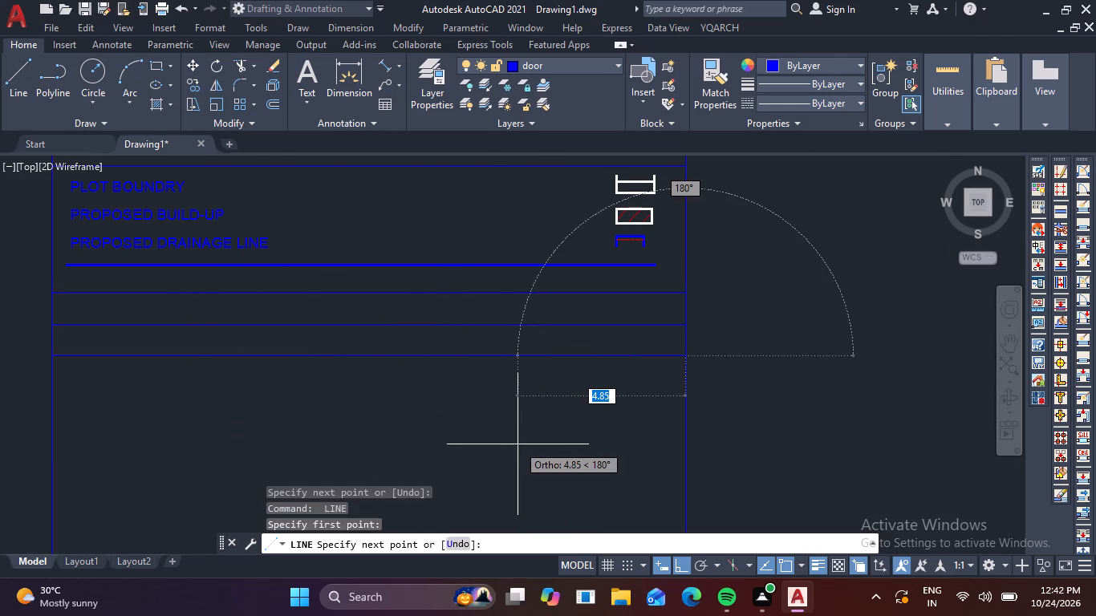
key(space)
key(space)
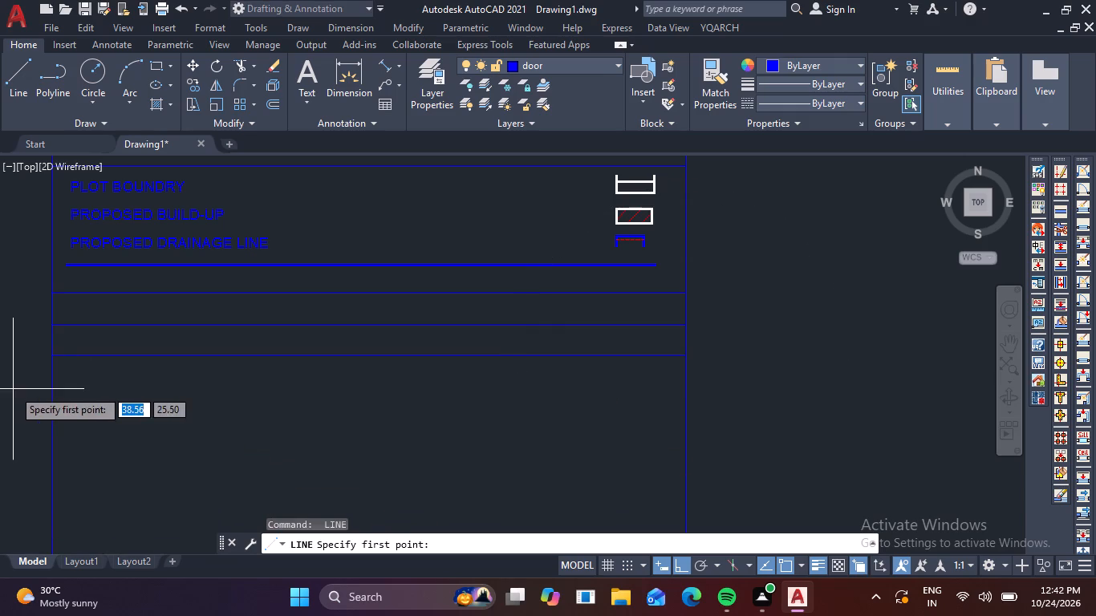
click(52, 385)
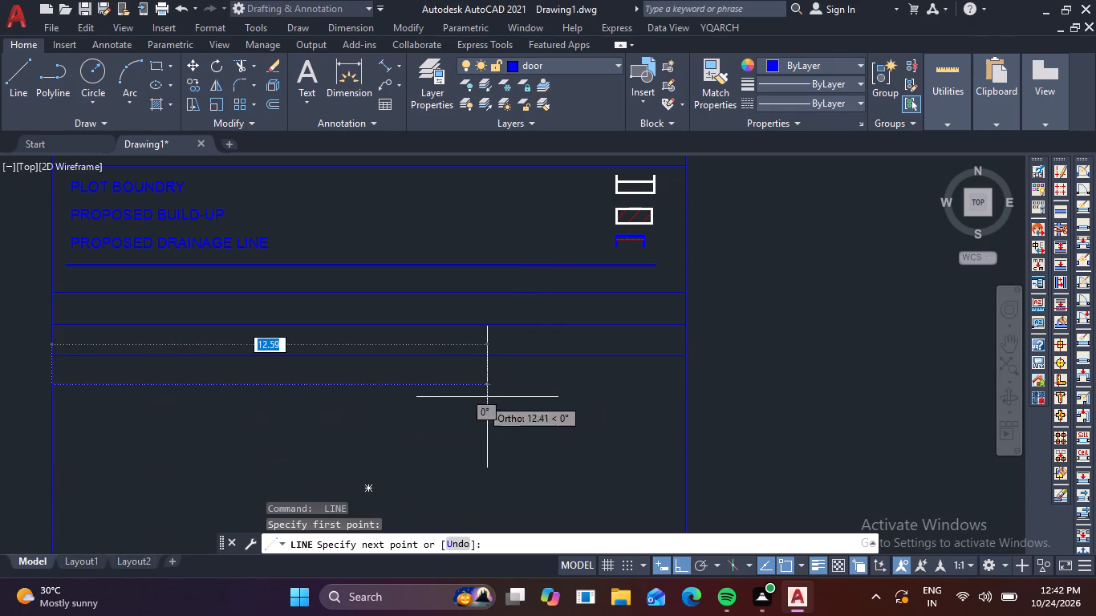
click(689, 391)
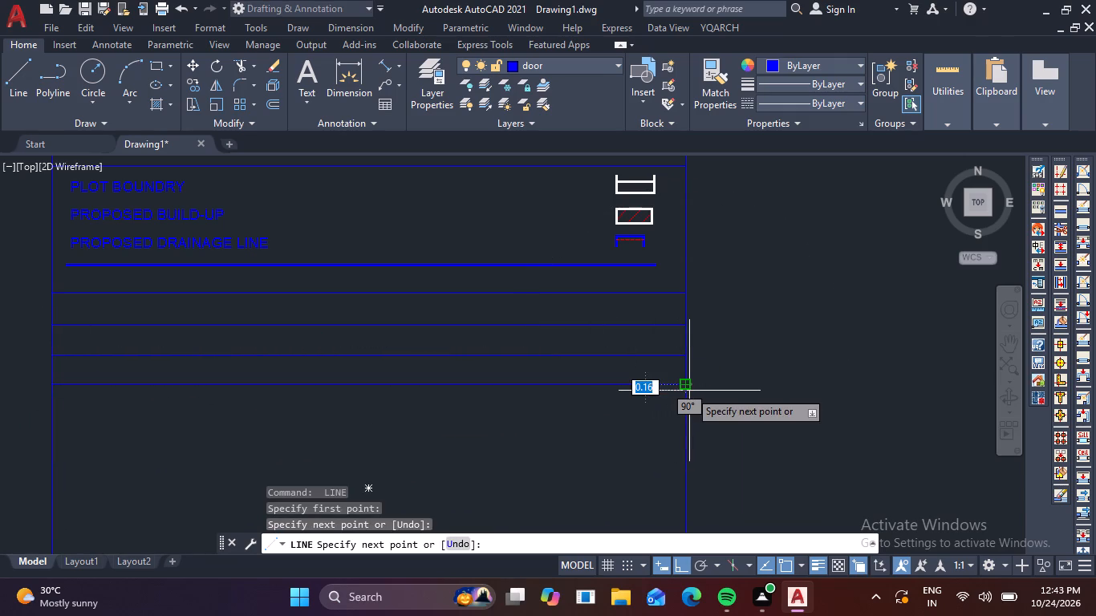
key(space)
key(space)
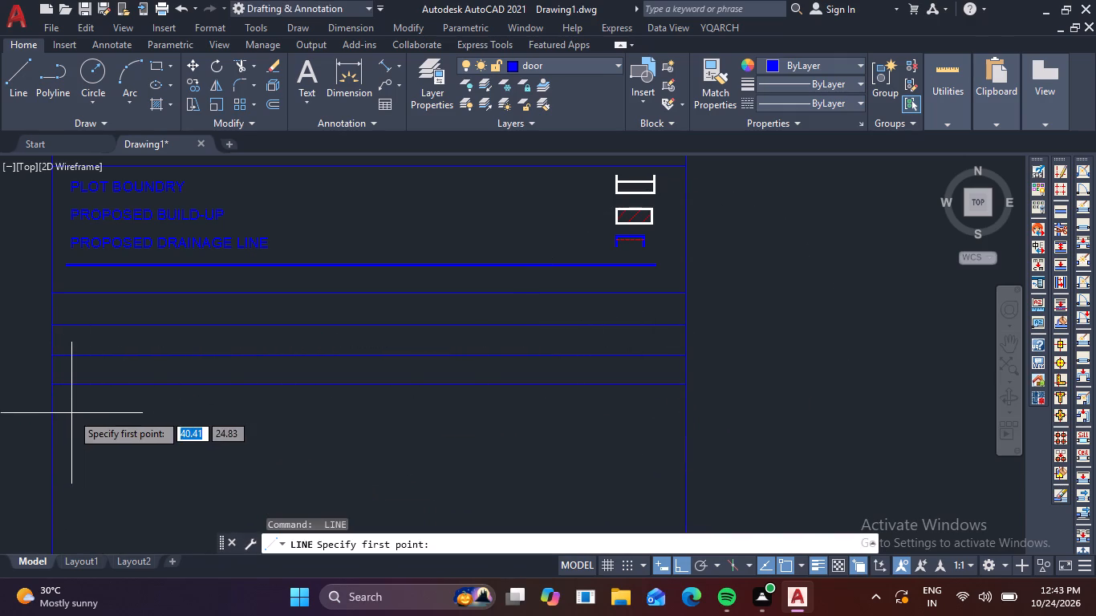
click(54, 418)
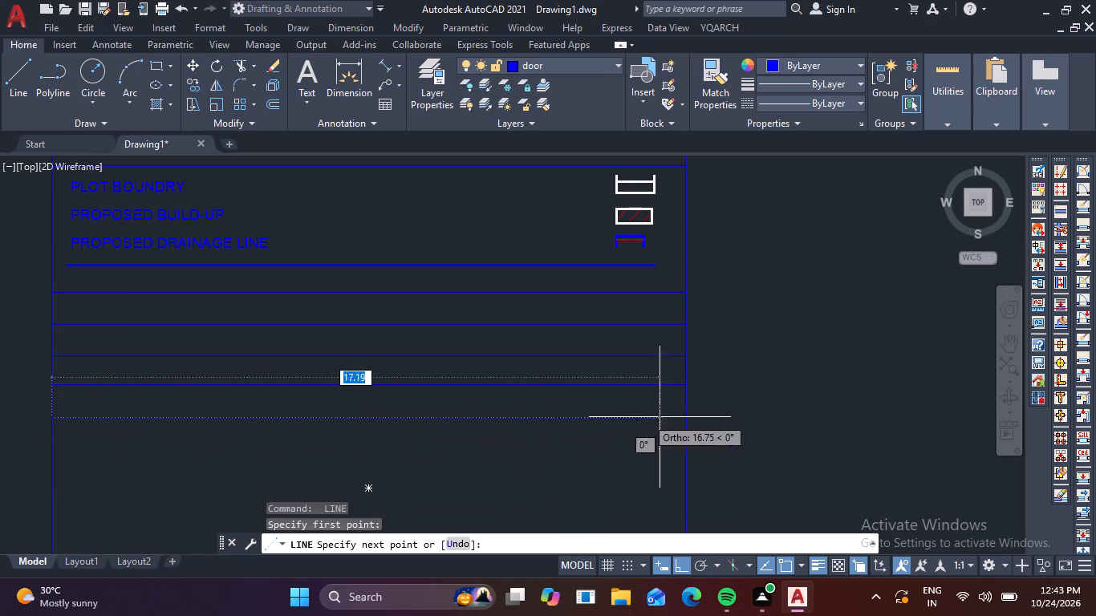
click(688, 427)
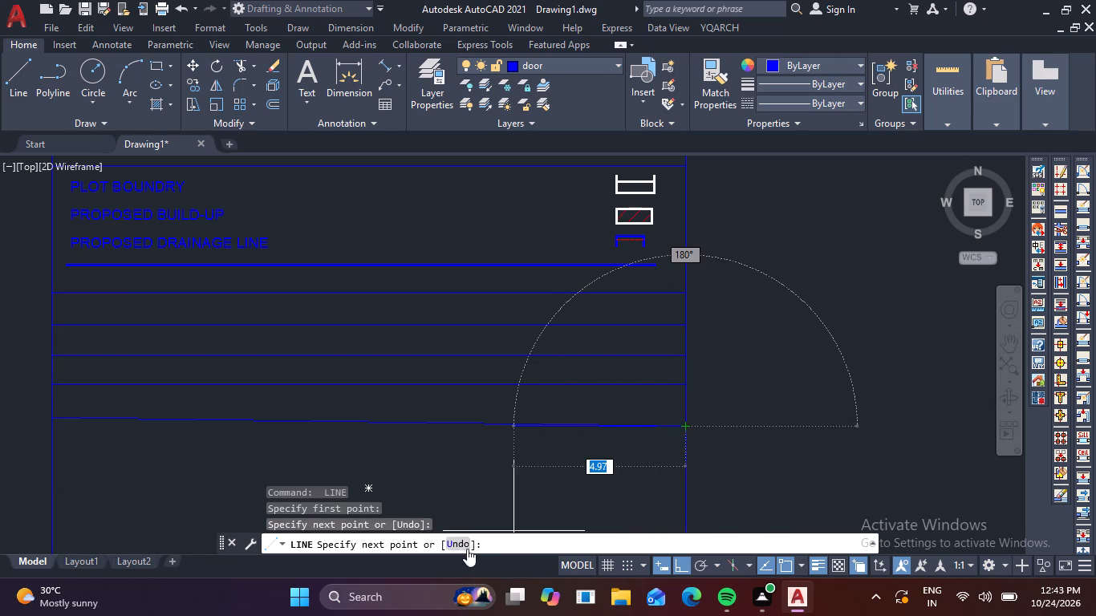
click(467, 543)
click(684, 416)
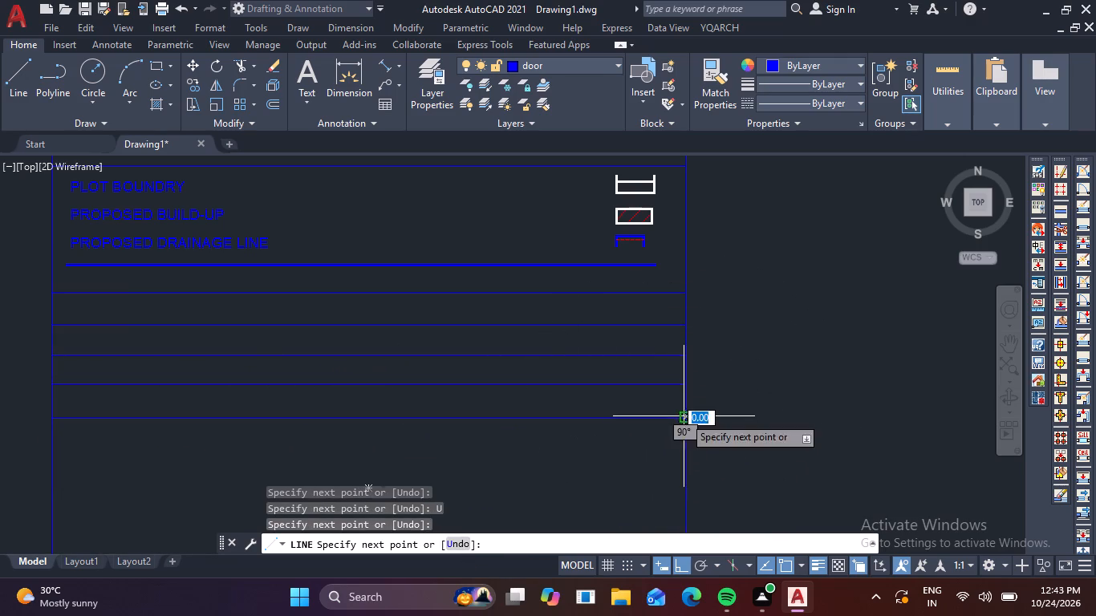
key(space)
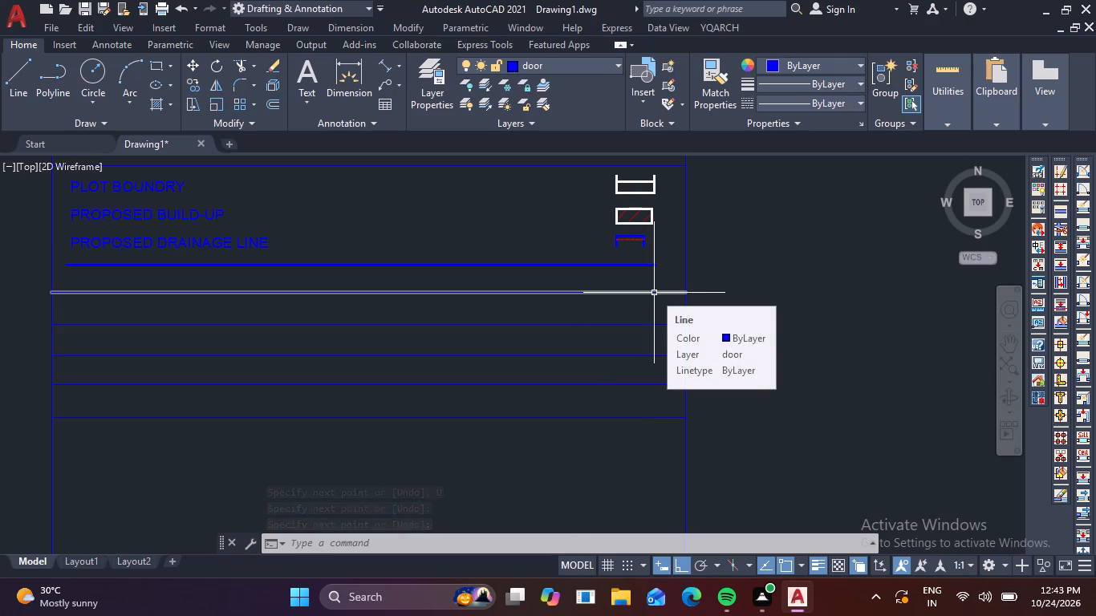
Draw a sixth full-width horizontal row line in the legends frame, below the fifth at about the same spacing.
key(space)
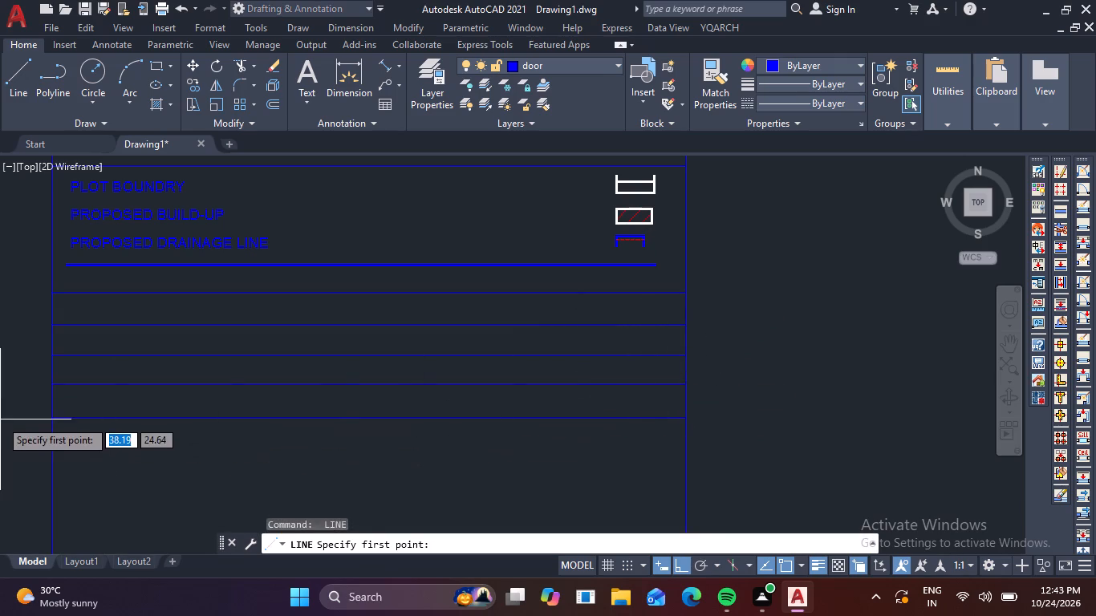
click(48, 449)
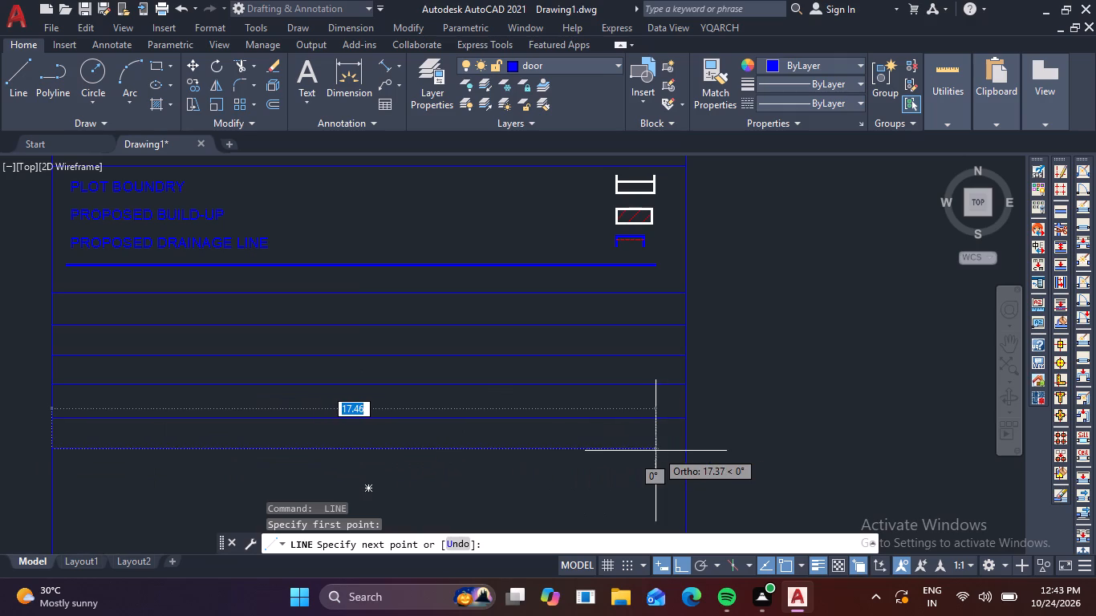
click(691, 447)
key(space)
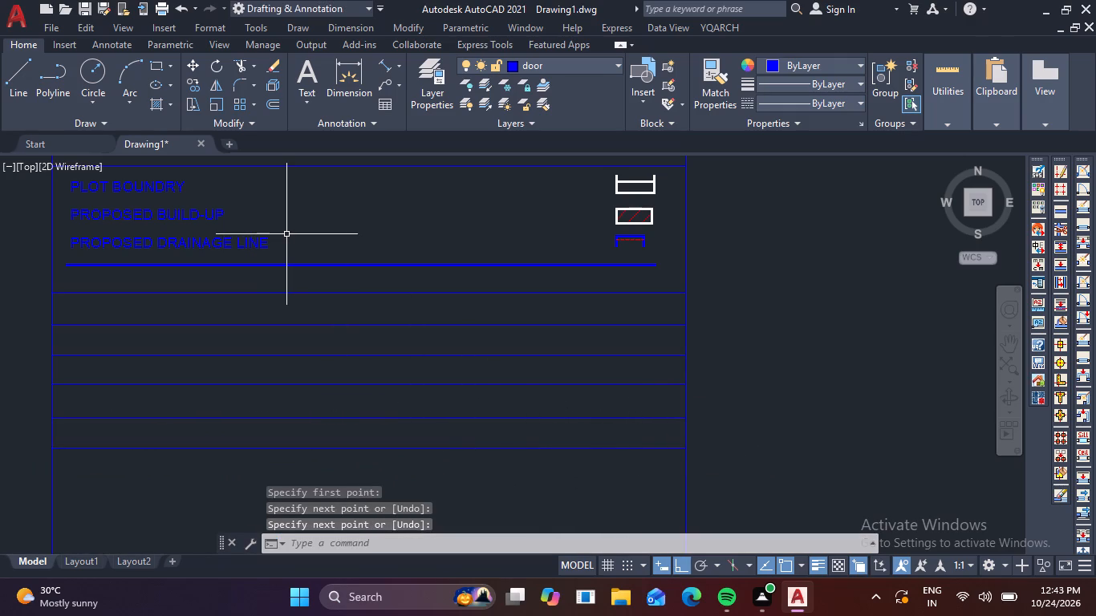
Draw a vertical line about 3.59 long near the frame's left border, from the second row line down to the sixth.
text(L)
key(space)
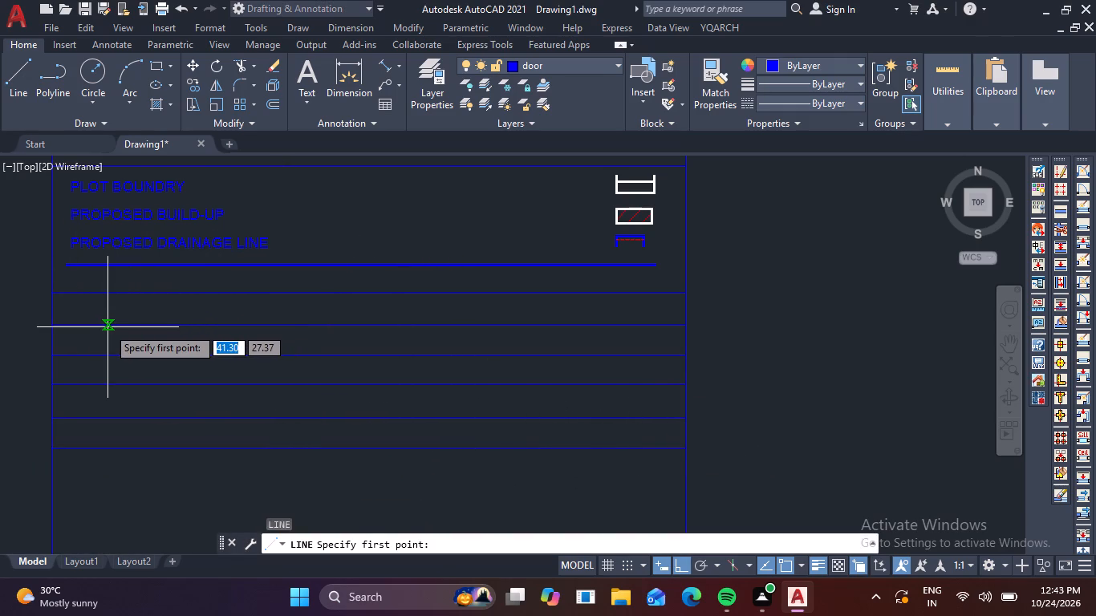
click(108, 327)
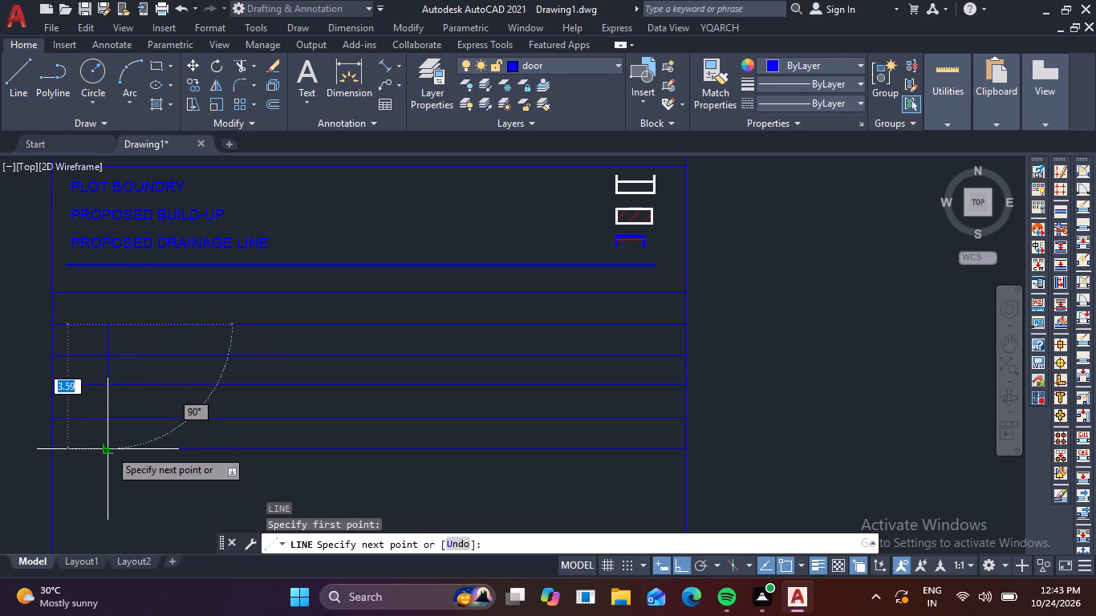
click(109, 449)
key(Escape)
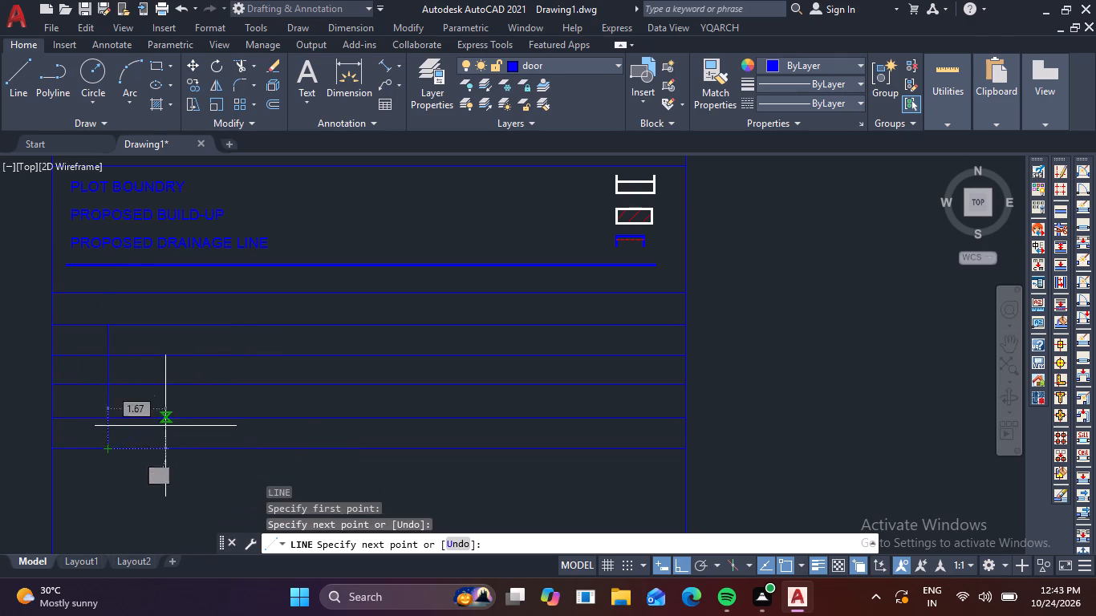
Copy the PROPOSED DRAINAGE LINE text into the first ruled row, near the frame's left border, with Ortho off.
click(199, 246)
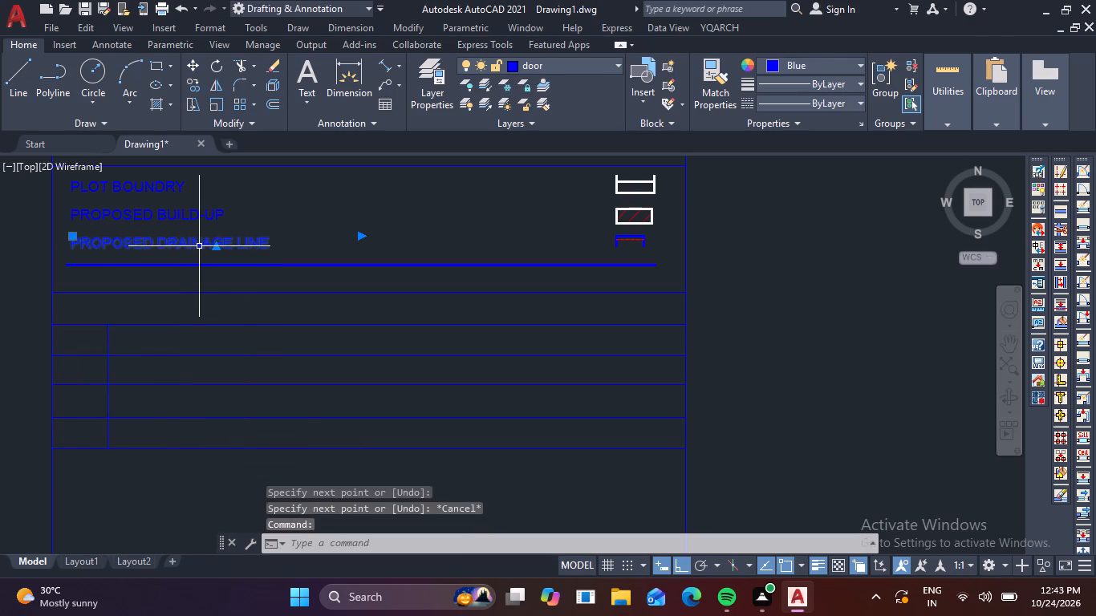
text(CO)
key(space)
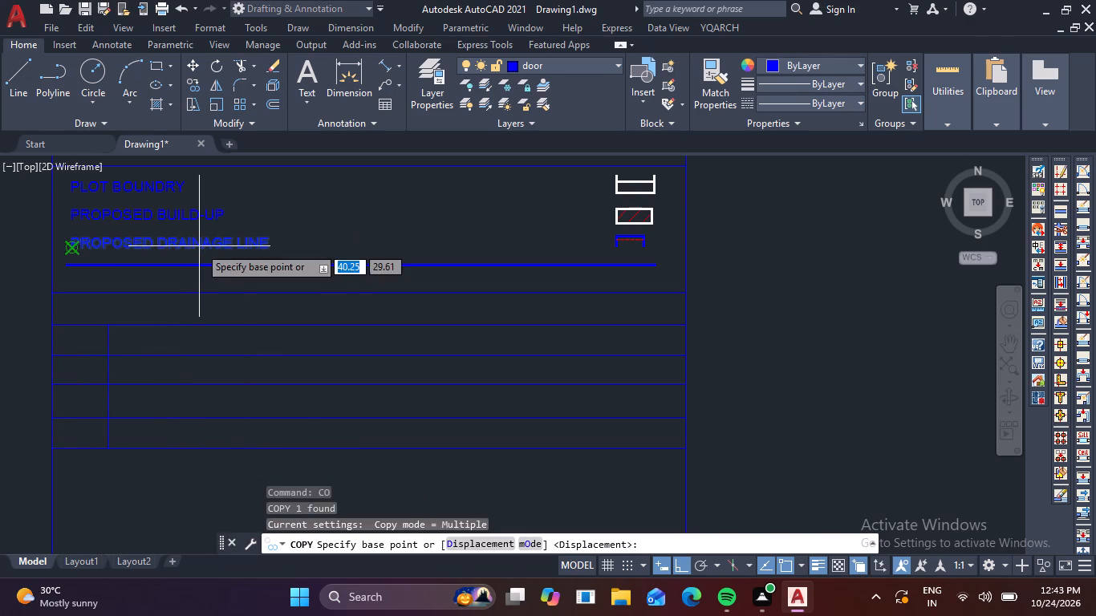
click(81, 249)
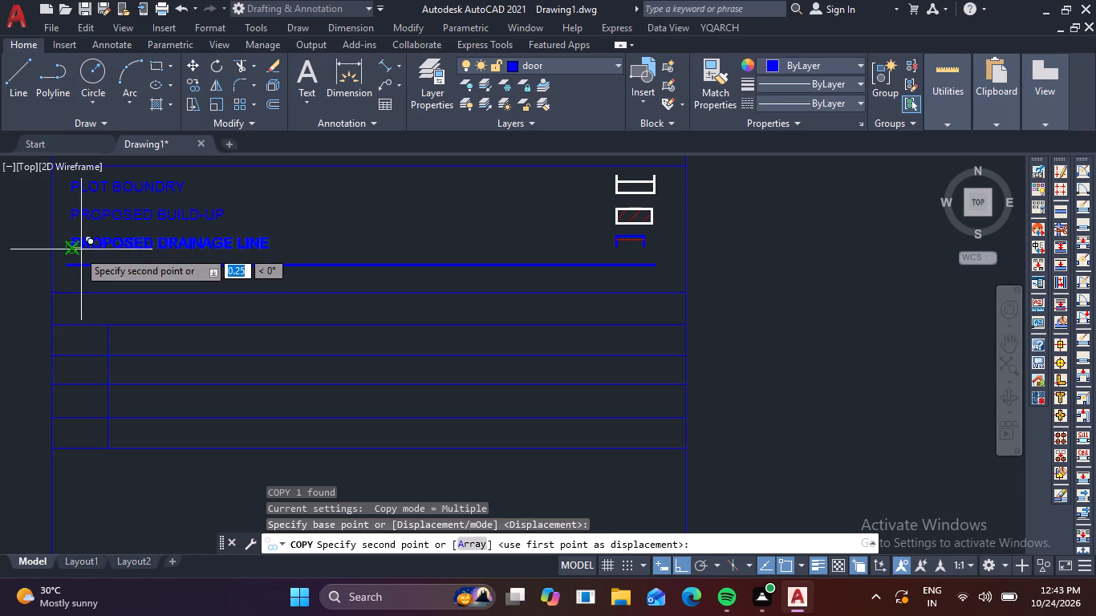
scroll(83, 308, up, 3)
scroll(51, 333, down, 2)
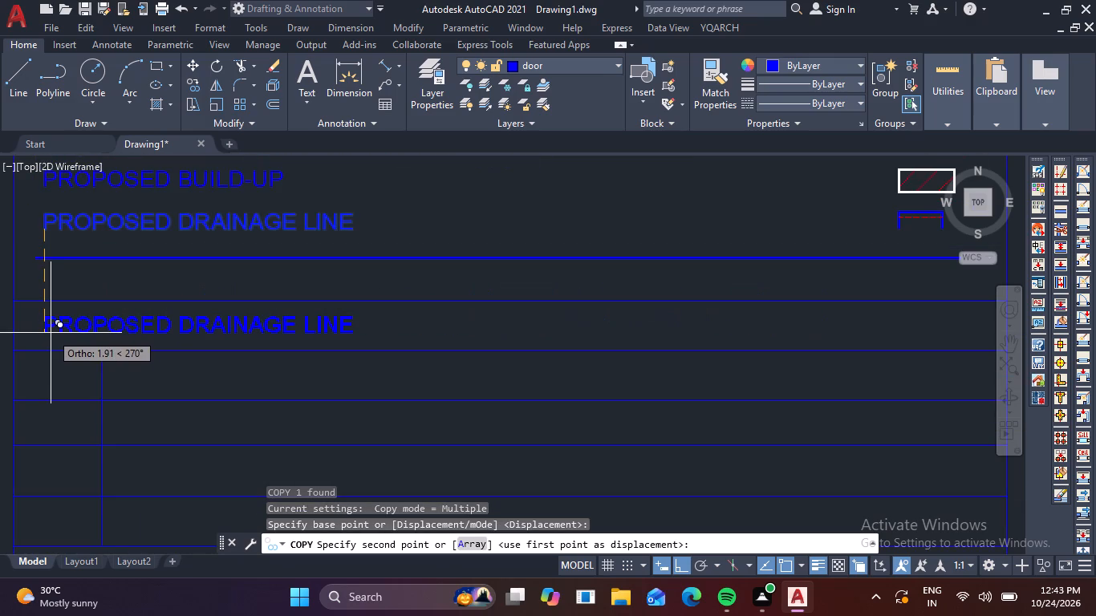
key(F8)
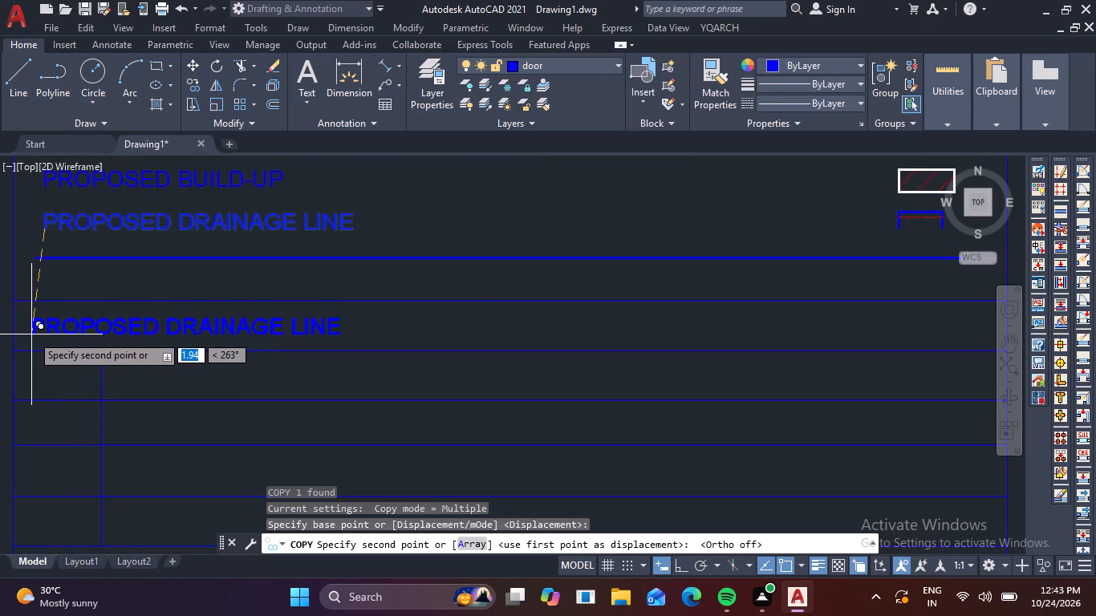
click(26, 334)
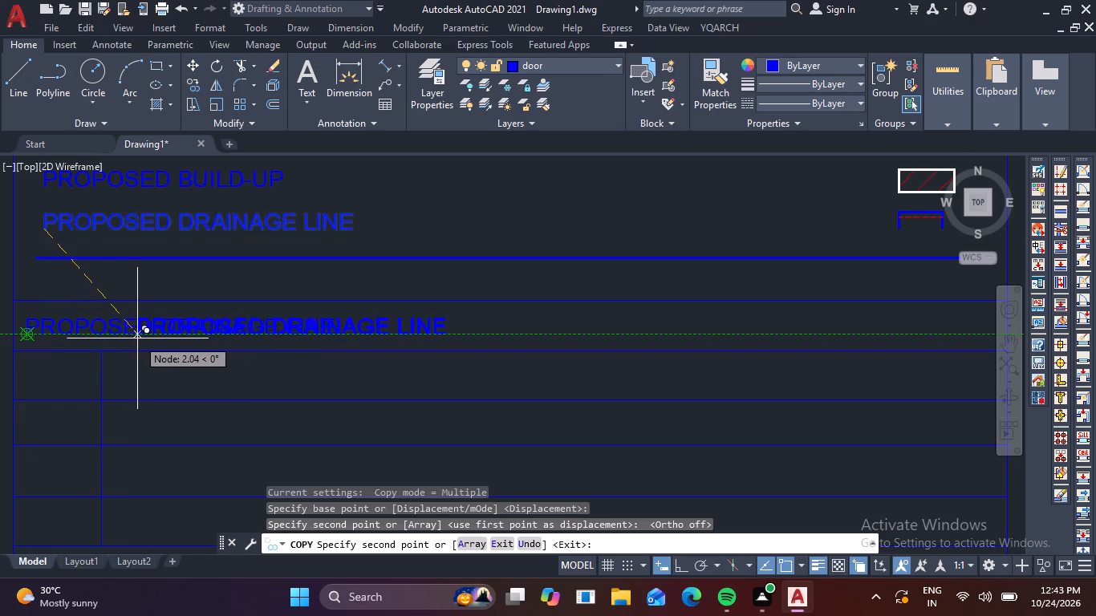
key(Escape)
Replace the copied text in the first ruled row with "AREA SSTATEMENT".
double_click(188, 333)
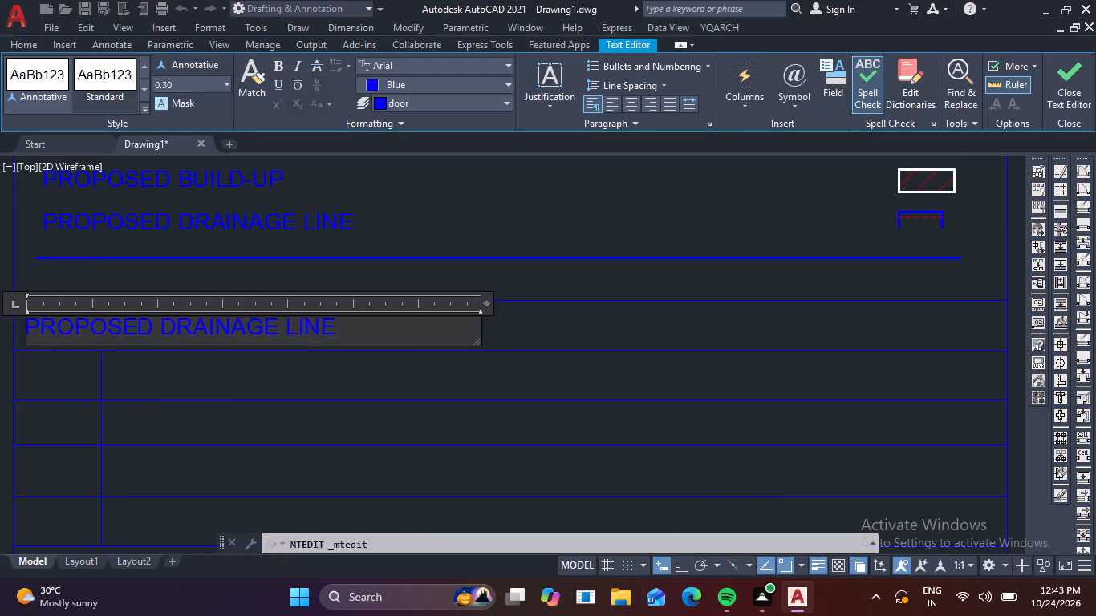
click(354, 334)
key(BackSpace)
key(BackSpace)
key(BackSpace)
key(BackSpace)
key(BackSpace)
key(BackSpace)
key(BackSpace)
key(BackSpace)
key(BackSpace)
key(BackSpace)
key(BackSpace)
key(BackSpace)
key(BackSpace)
key(BackSpace)
key(BackSpace)
key(BackSpace)
key(BackSpace)
key(BackSpace)
key(BackSpace)
key(BackSpace)
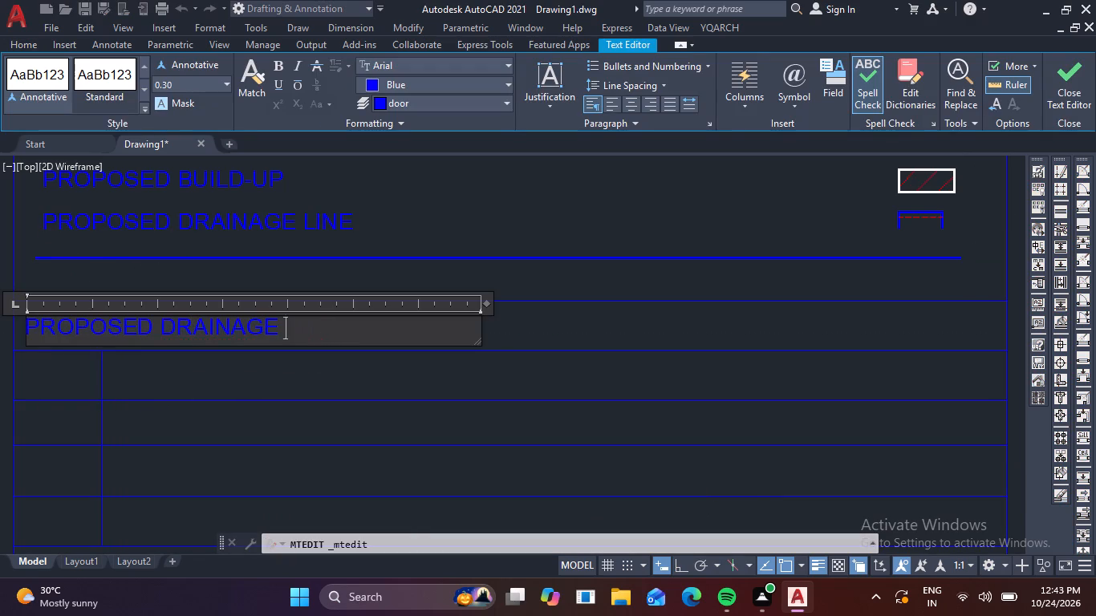
key(BackSpace)
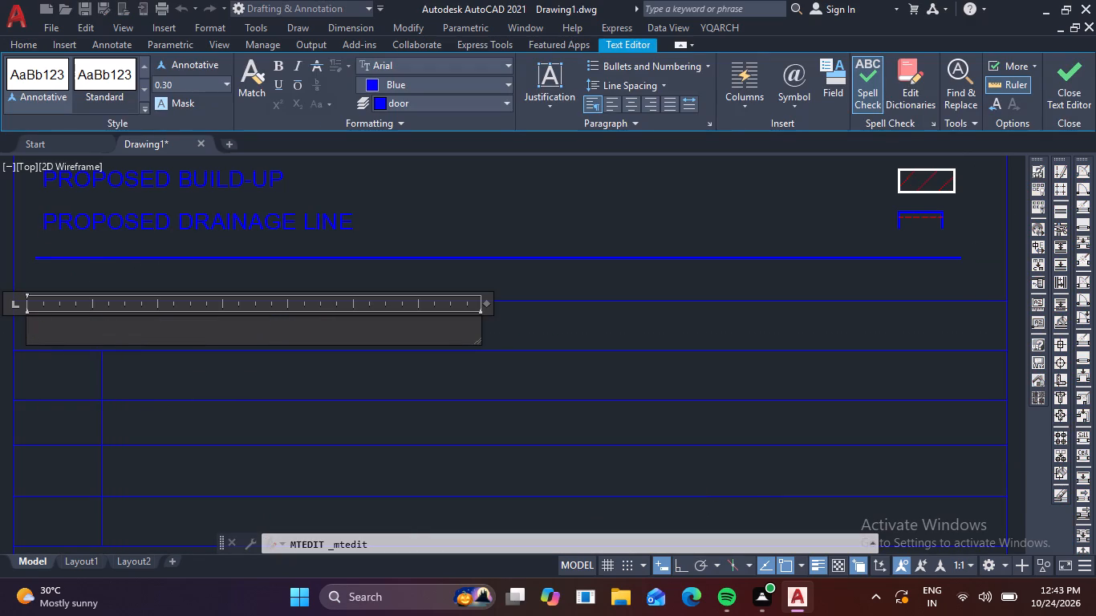
text(AEW)
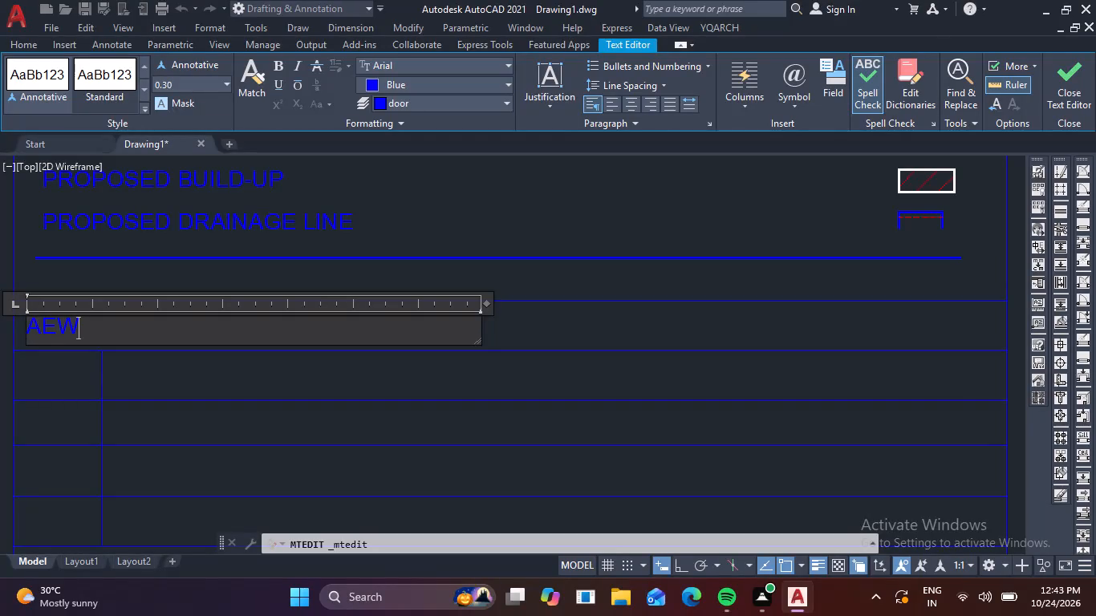
key(a)
key(BackSpace)
key(BackSpace)
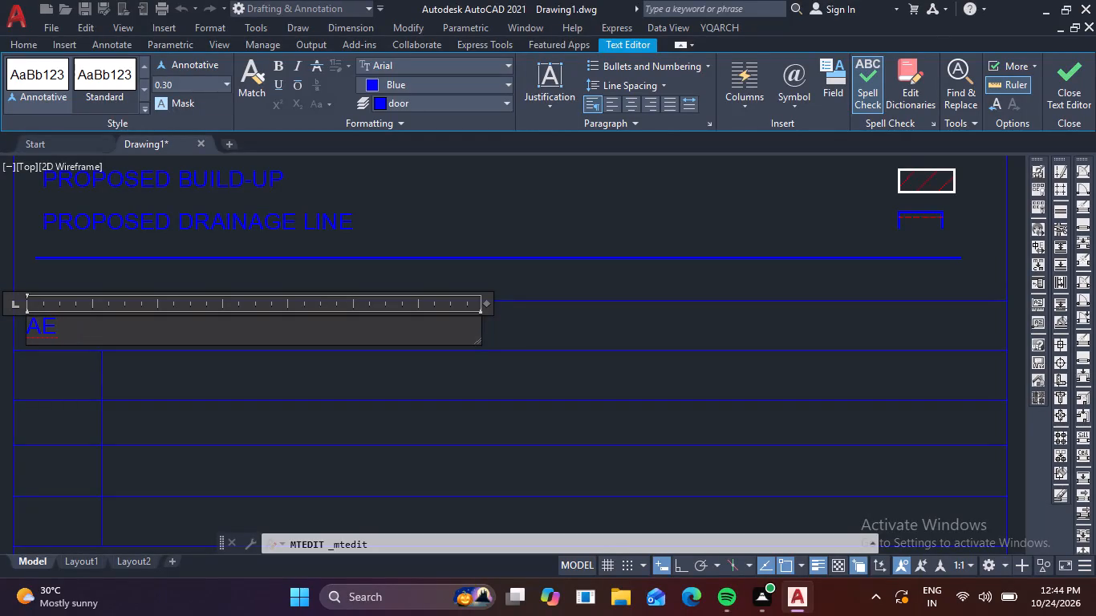
key(BackSpace)
text(REA)
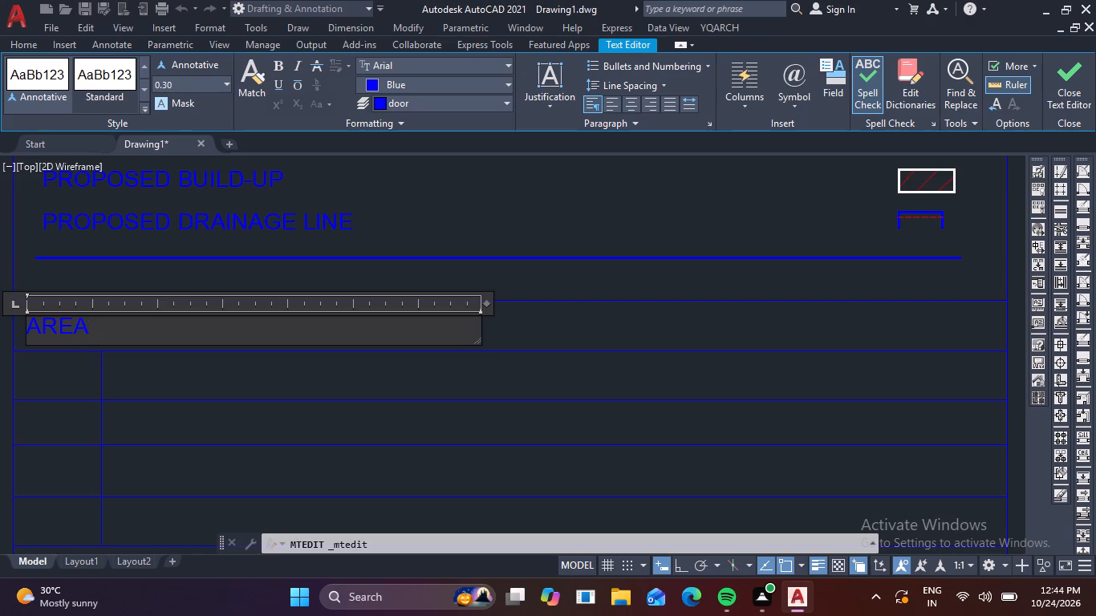
key(space)
text(SSTA)
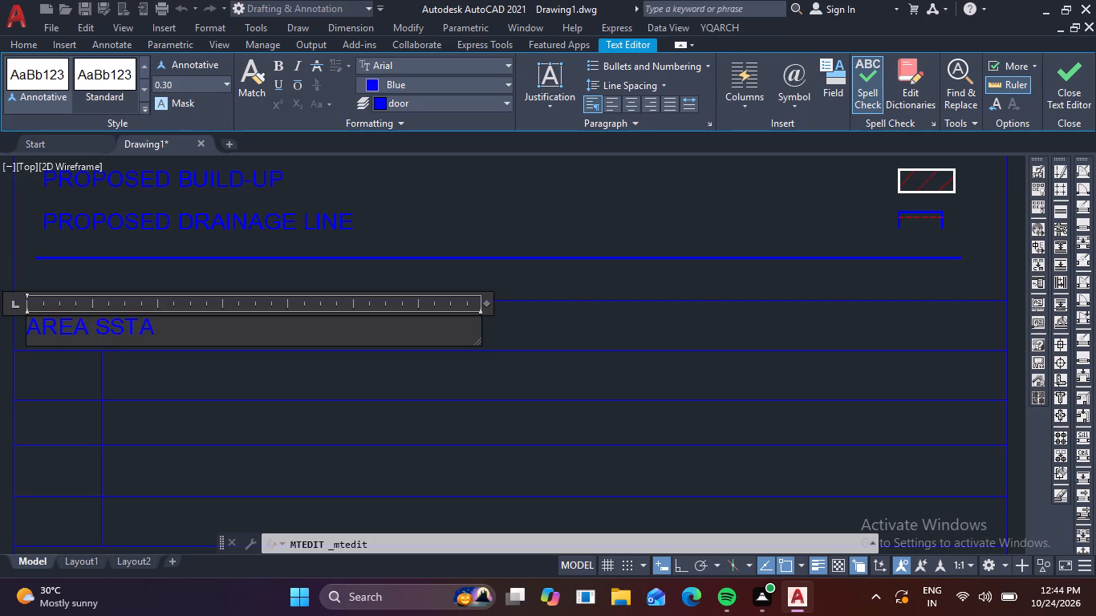
text(TE)
text(MENT)
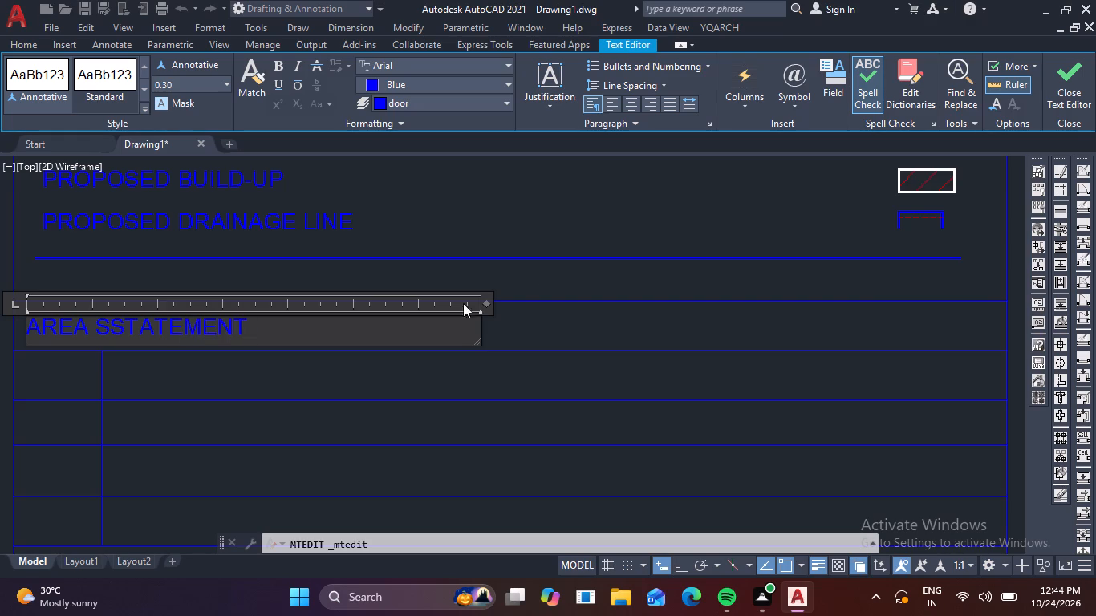
click(564, 212)
scroll(564, 212, down, 1)
scroll(310, 314, up, 1)
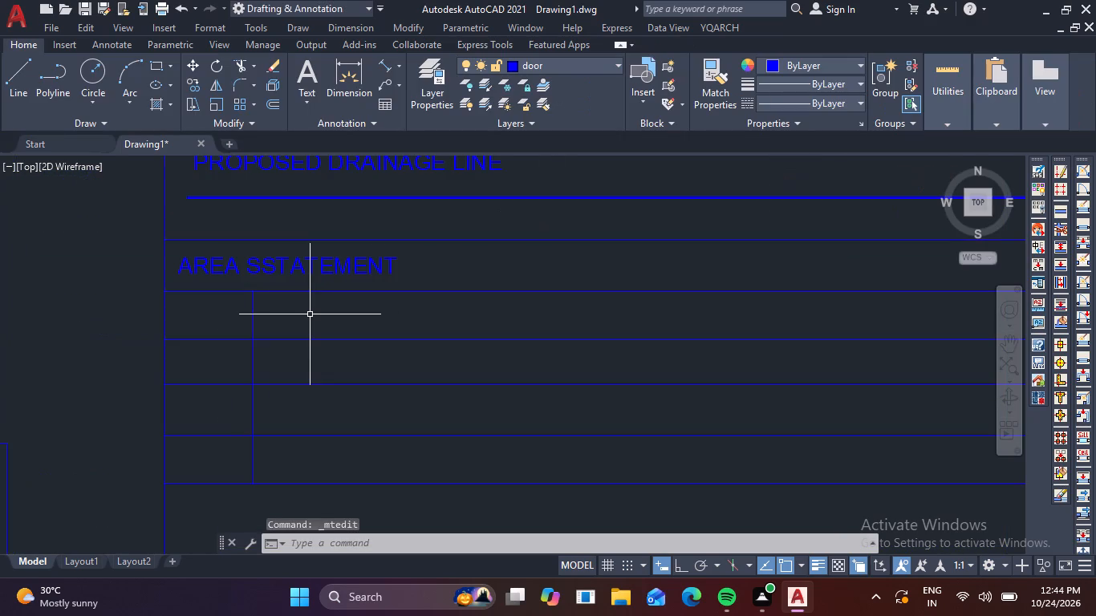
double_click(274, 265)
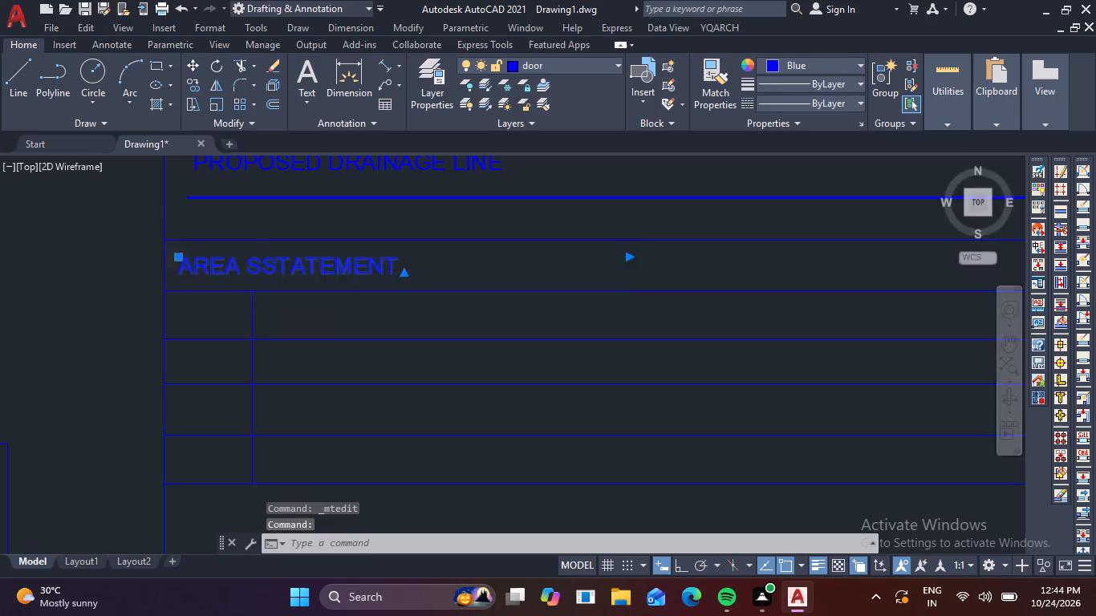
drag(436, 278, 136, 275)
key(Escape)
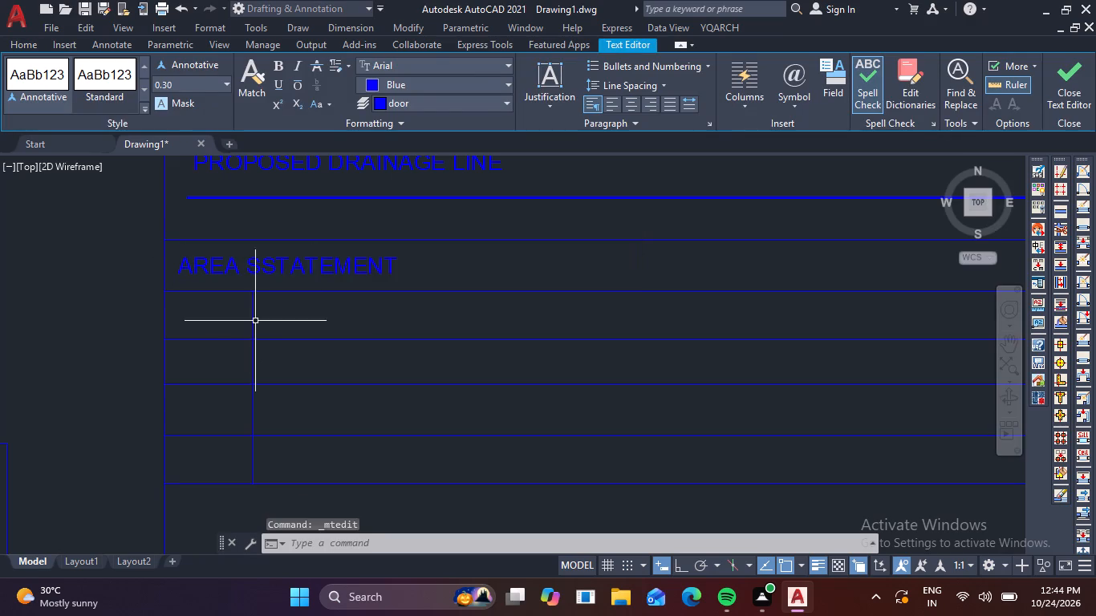
Copy the AREA SSTATEMENT text straight down into the row below, starting in the narrow first column.
click(338, 279)
click(337, 263)
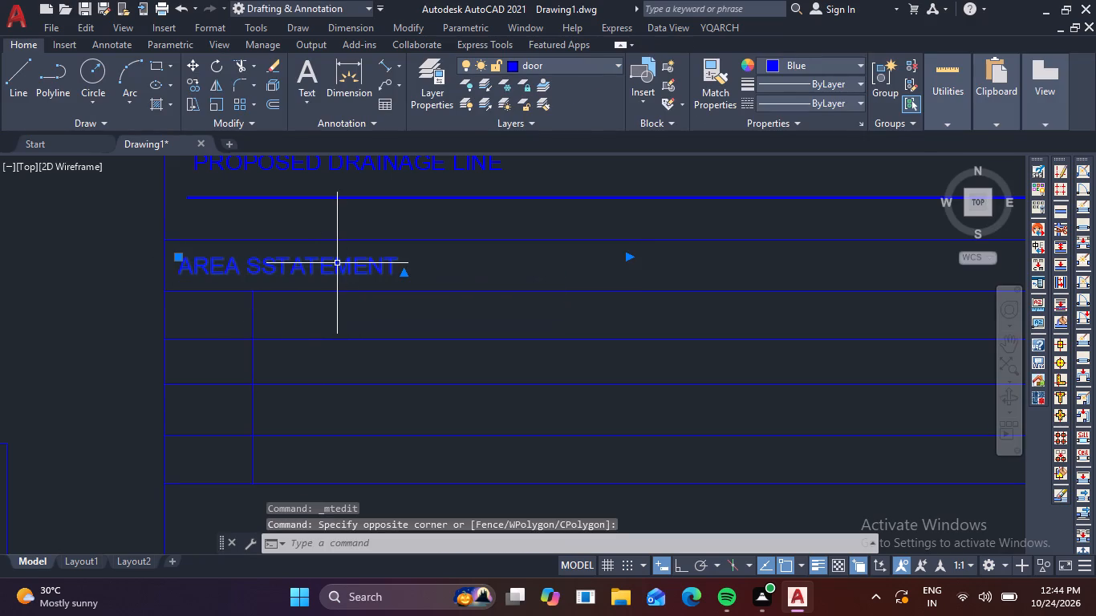
text(CO)
key(space)
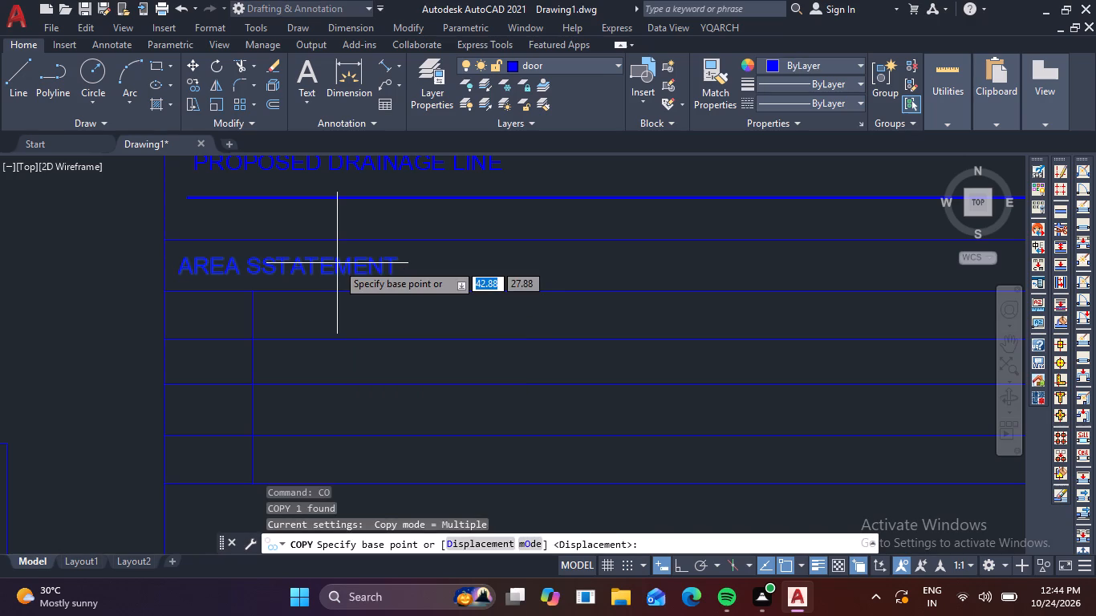
click(337, 263)
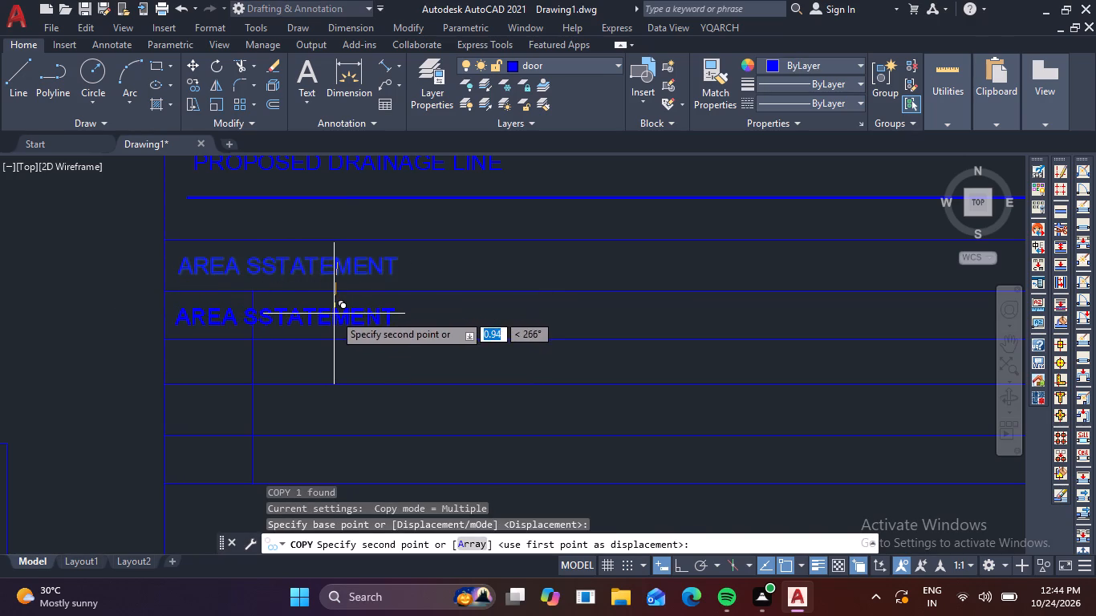
click(334, 314)
key(grave)
key(Escape)
Replace the copied AREA SSTATEMENT text in the narrow first column with "1", narrow its text box and save the changes.
double_click(366, 311)
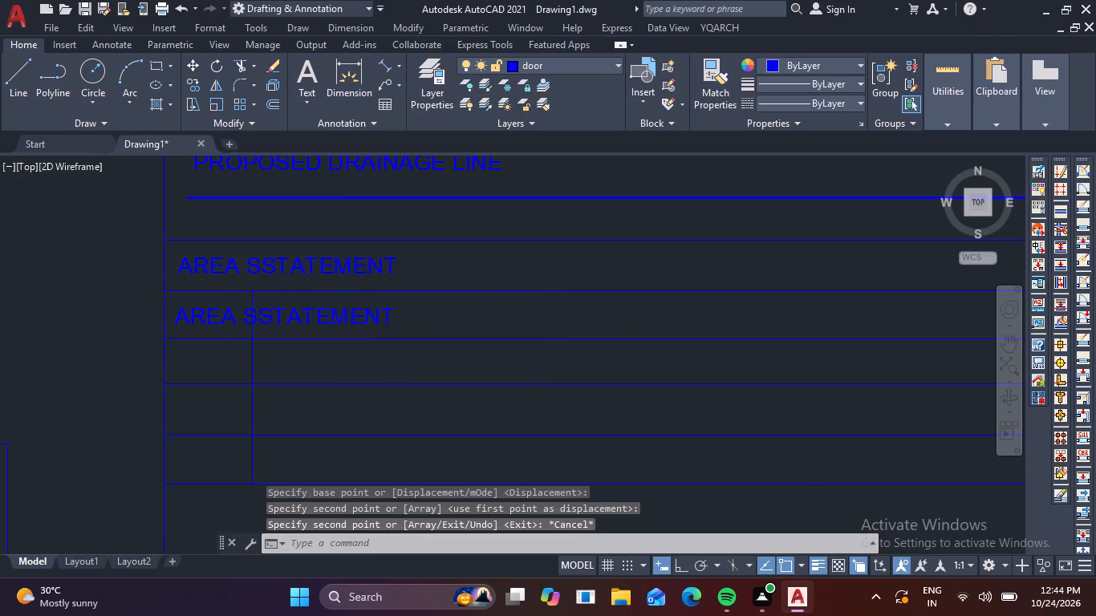
click(419, 313)
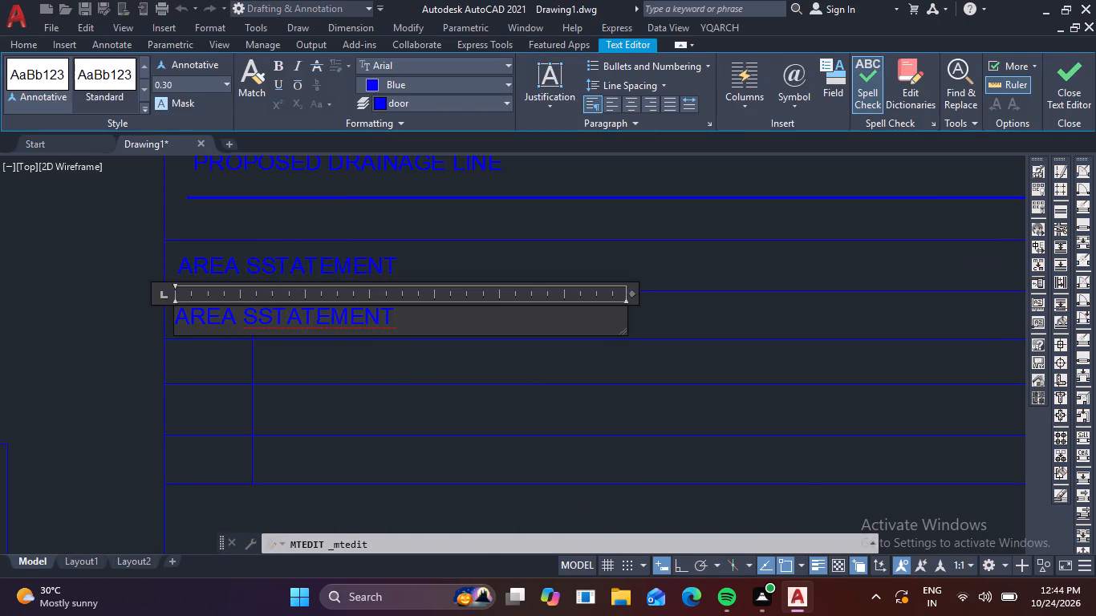
key(BackSpace)
key(BackSpace)
key(BackSpace)
key(BackSpace)
key(BackSpace)
key(BackSpace)
key(BackSpace)
key(BackSpace)
key(BackSpace)
key(BackSpace)
key(BackSpace)
key(BackSpace)
key(BackSpace)
key(BackSpace)
key(BackSpace)
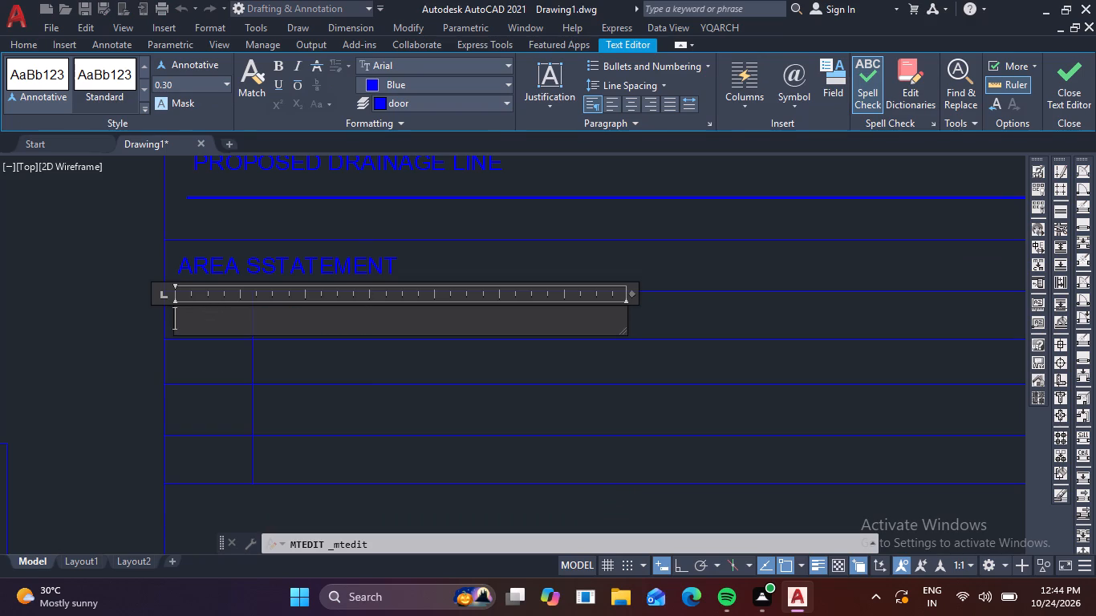
key(1)
drag(630, 294, 203, 334)
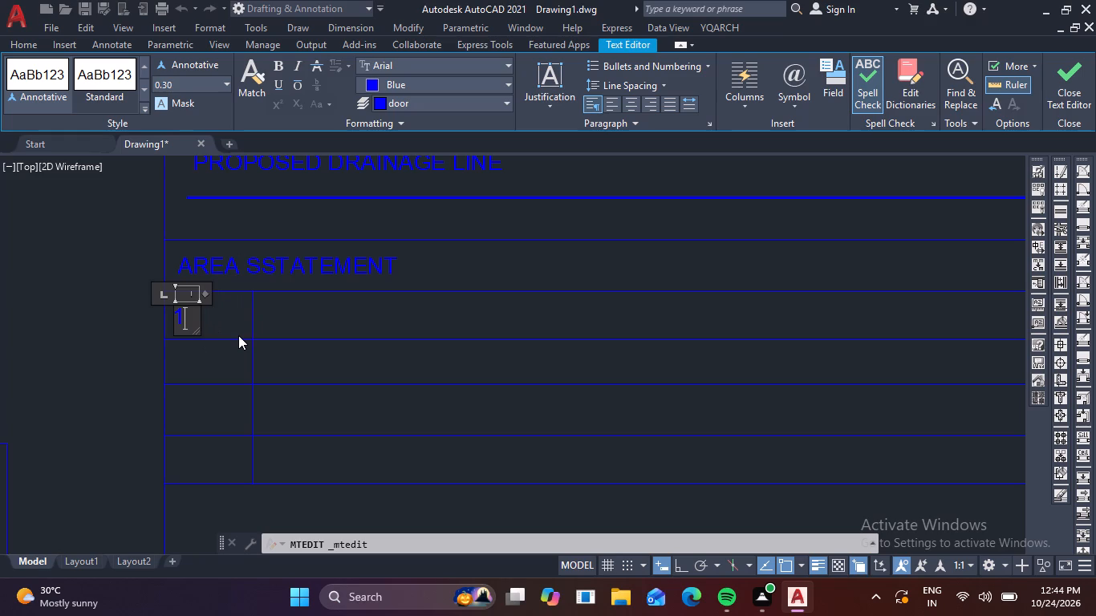
key(Escape)
click(210, 351)
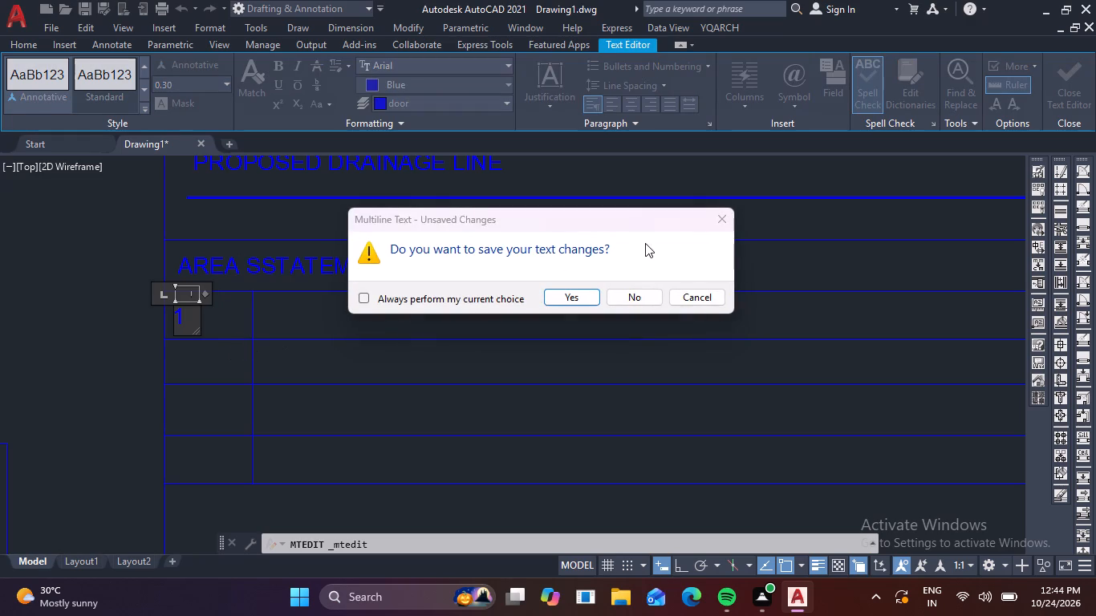
click(578, 297)
Copy the 1 about 0.61 across its cell, away from the frame's left border.
scroll(173, 317, up, 1)
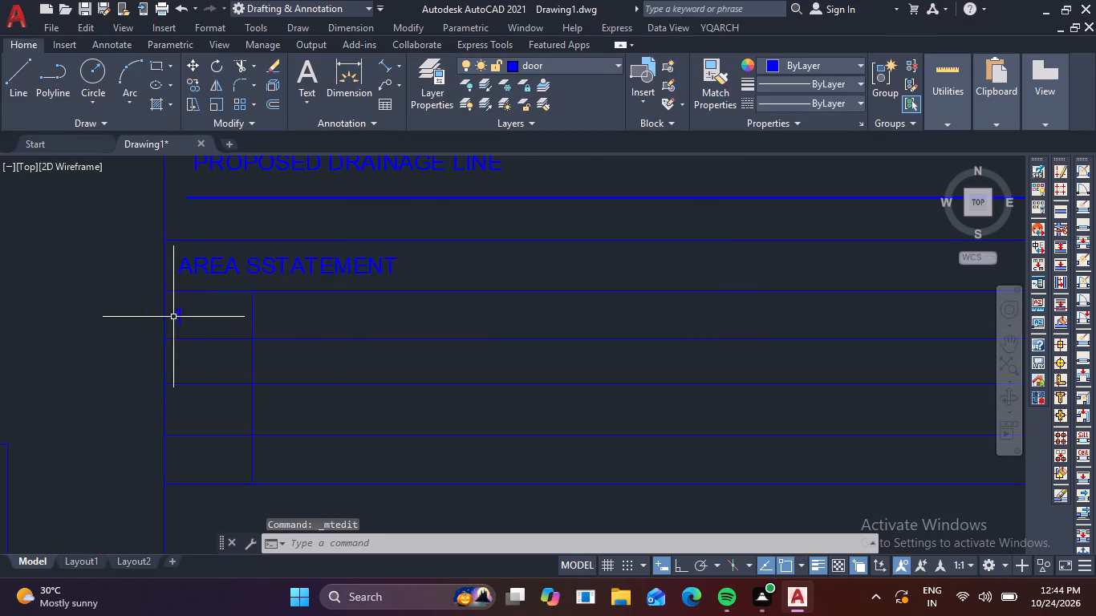
scroll(173, 317, up, 2)
click(195, 316)
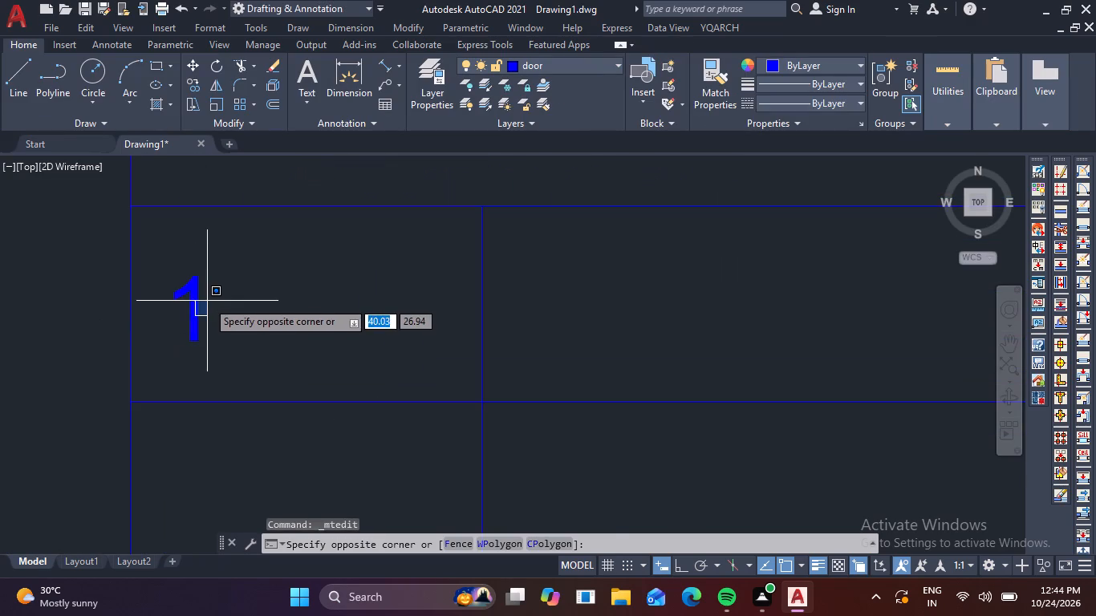
click(217, 357)
drag(213, 351, 165, 319)
click(153, 304)
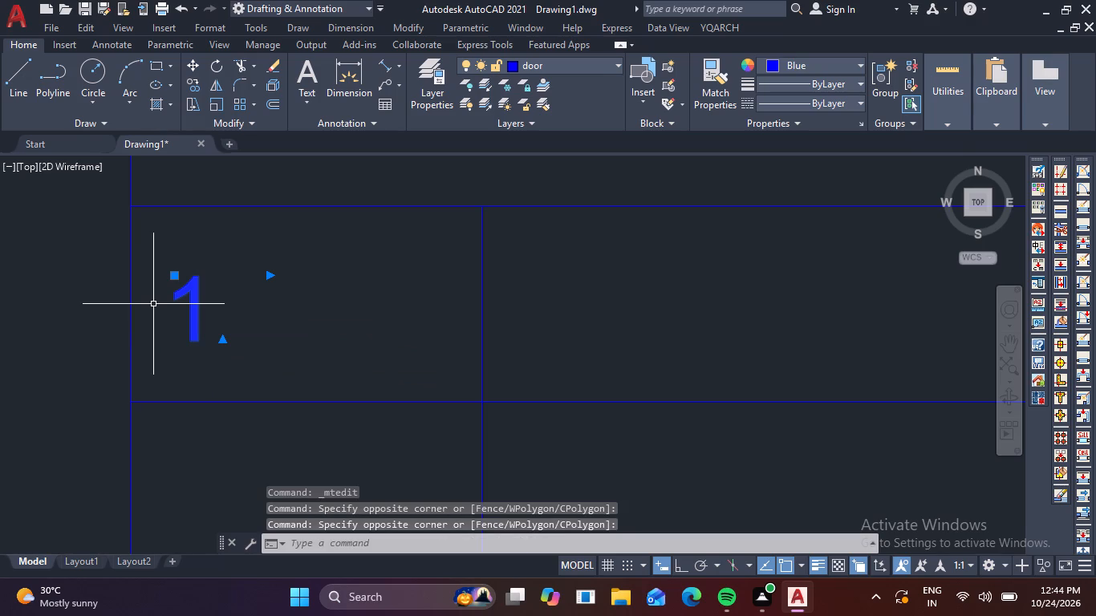
text(CO)
key(space)
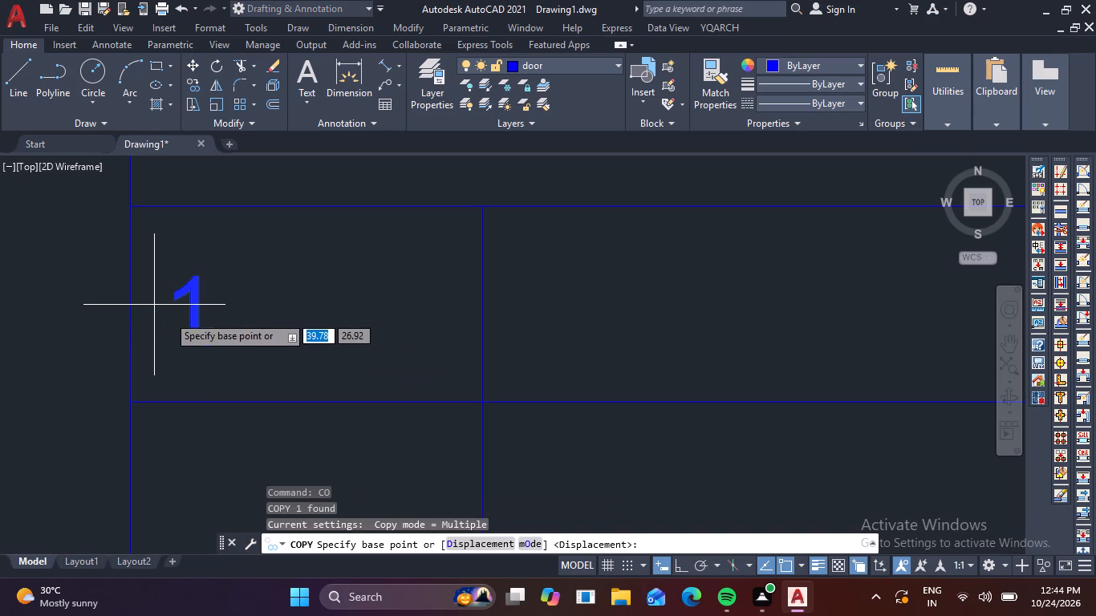
click(184, 315)
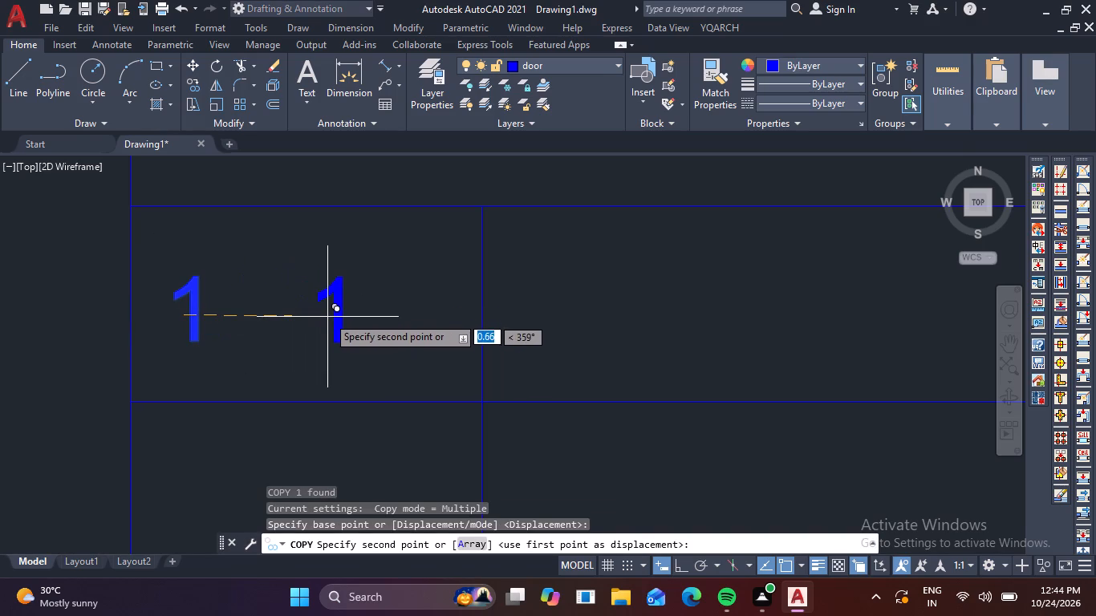
click(315, 307)
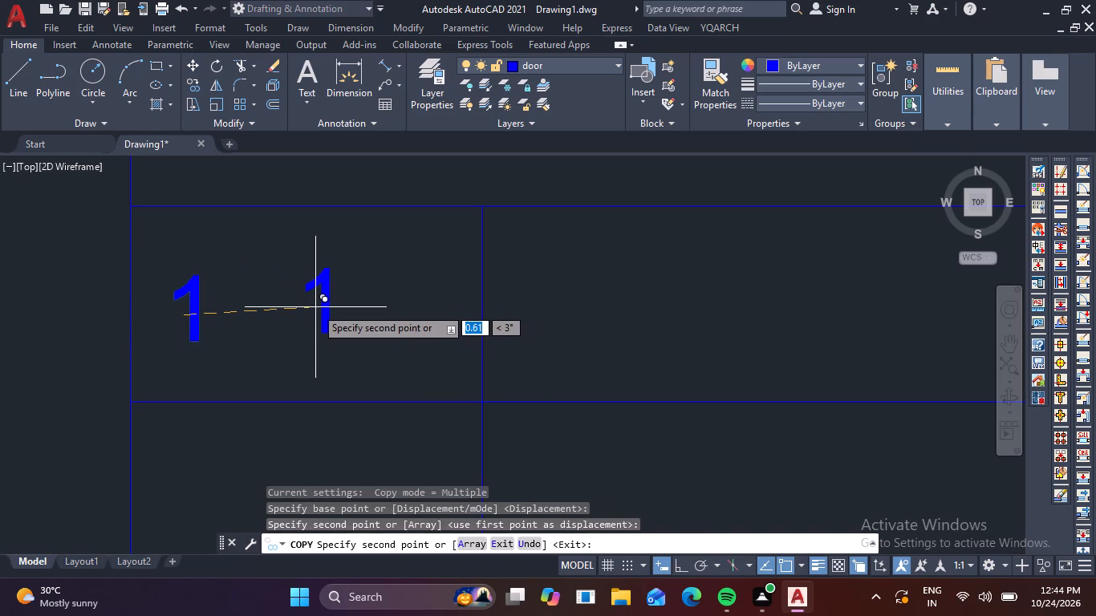
key(Escape)
Delete the original 1 nearest the frame's left border.
drag(222, 314, 193, 306)
click(160, 282)
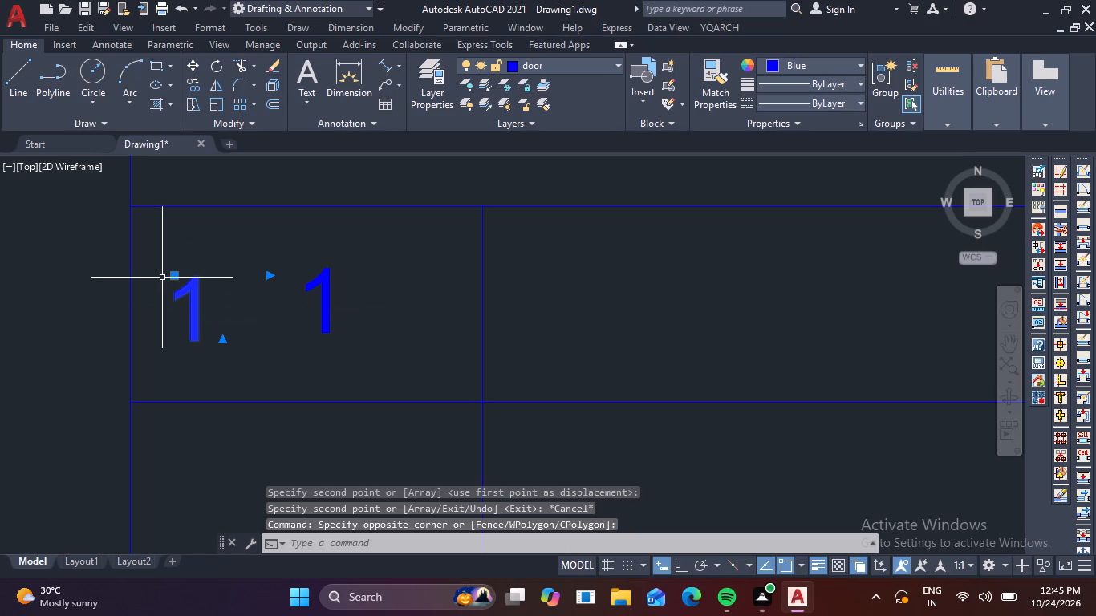
key(Delete)
Copy the remaining 1 straight down into the three rows below at about 0.89 spacing, with Ortho on.
drag(361, 343, 295, 283)
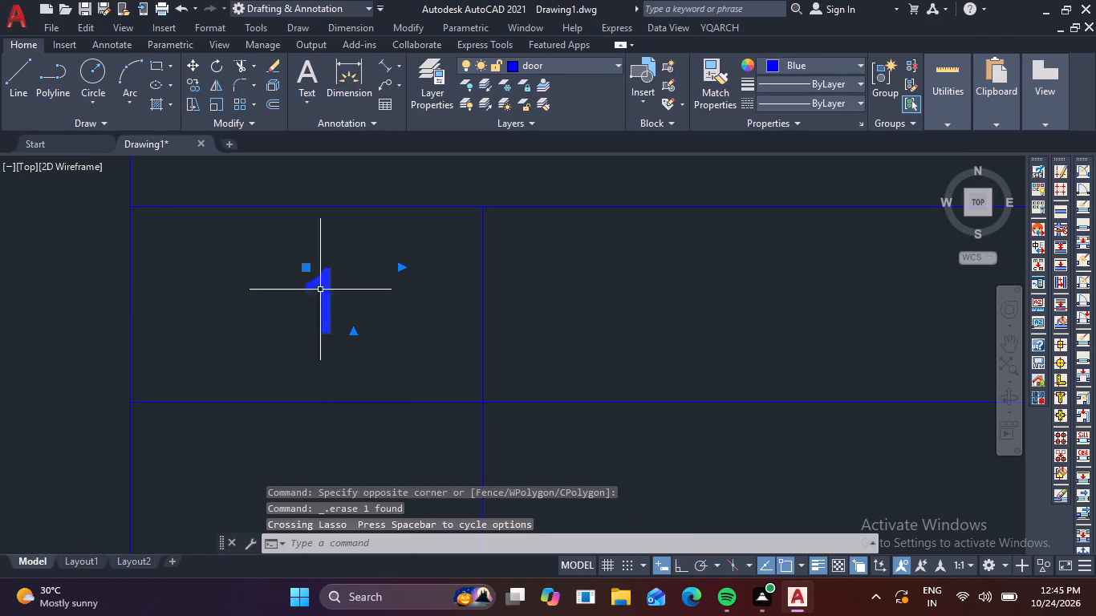
key(c)
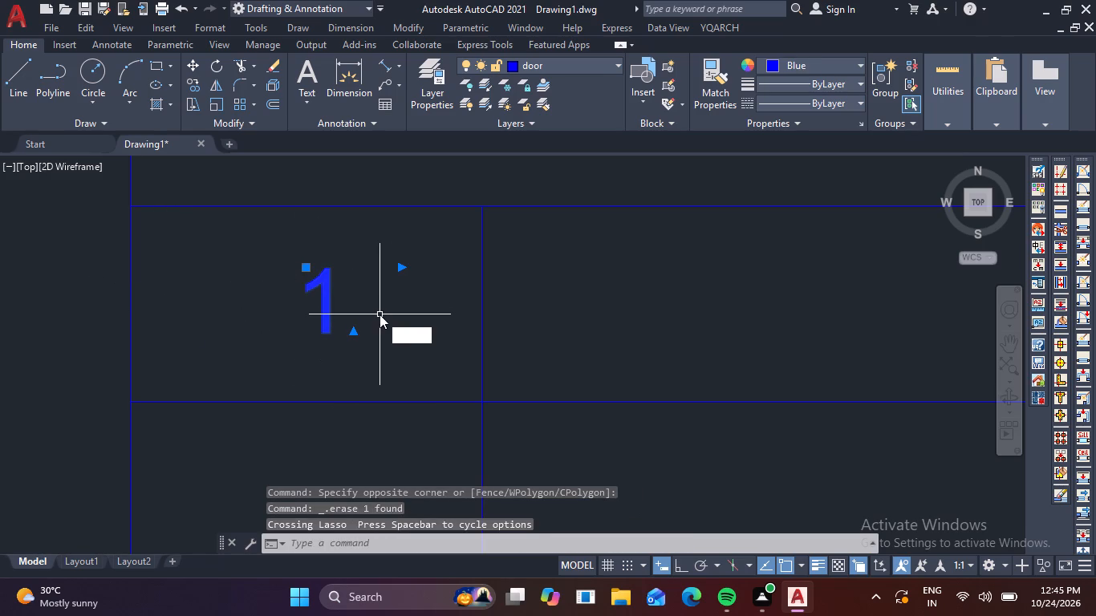
key(o)
key(space)
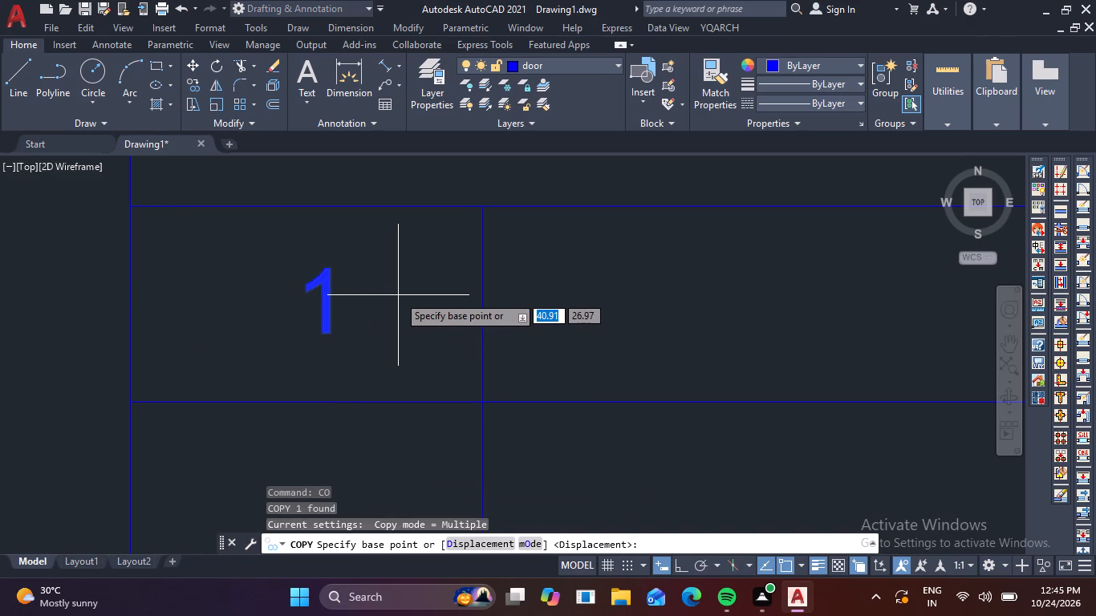
click(328, 305)
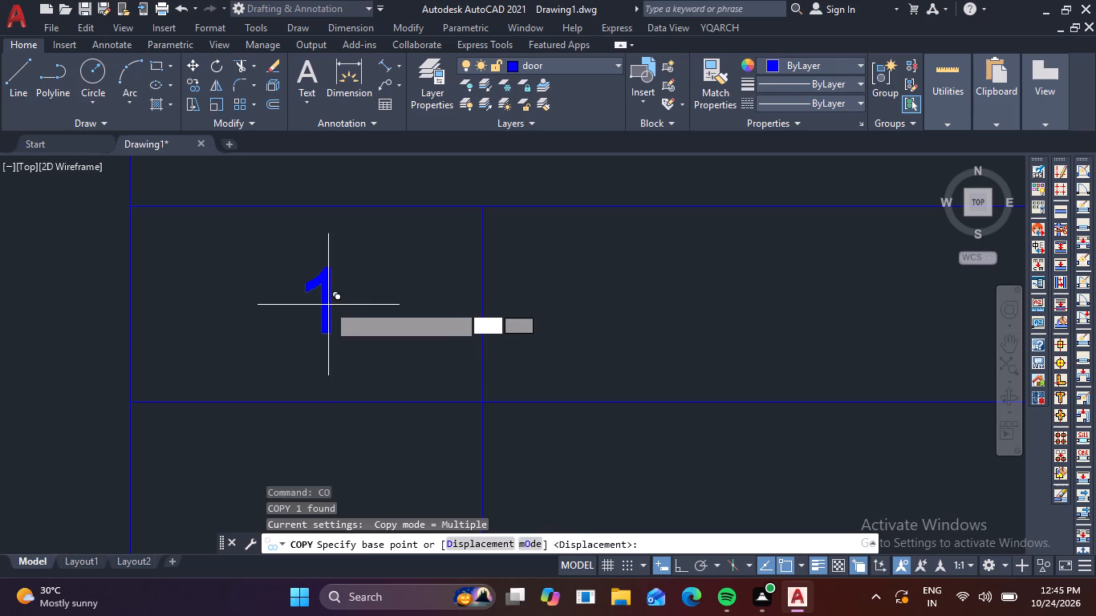
scroll(329, 370, down, 1)
middle_drag(330, 371, 326, 275)
key(F8)
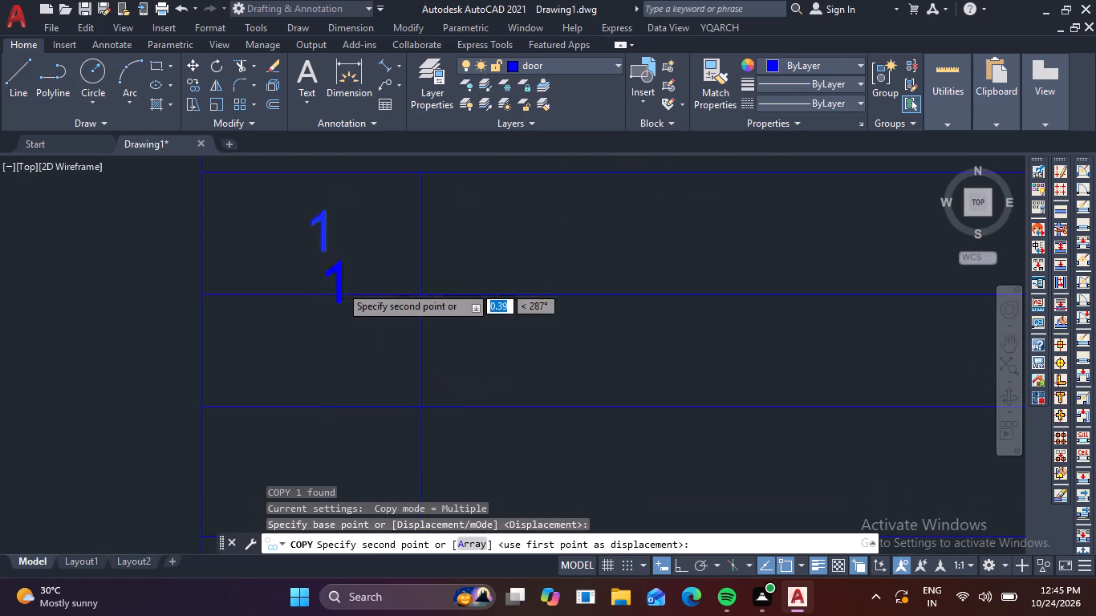
click(316, 355)
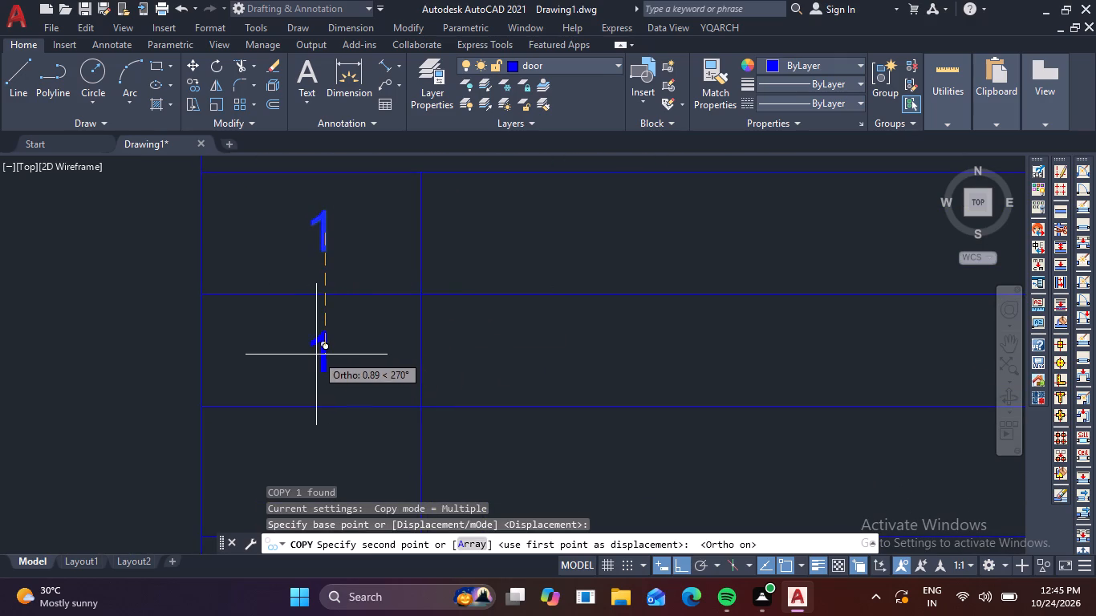
scroll(333, 366, down, 1)
middle_drag(333, 366, 303, 213)
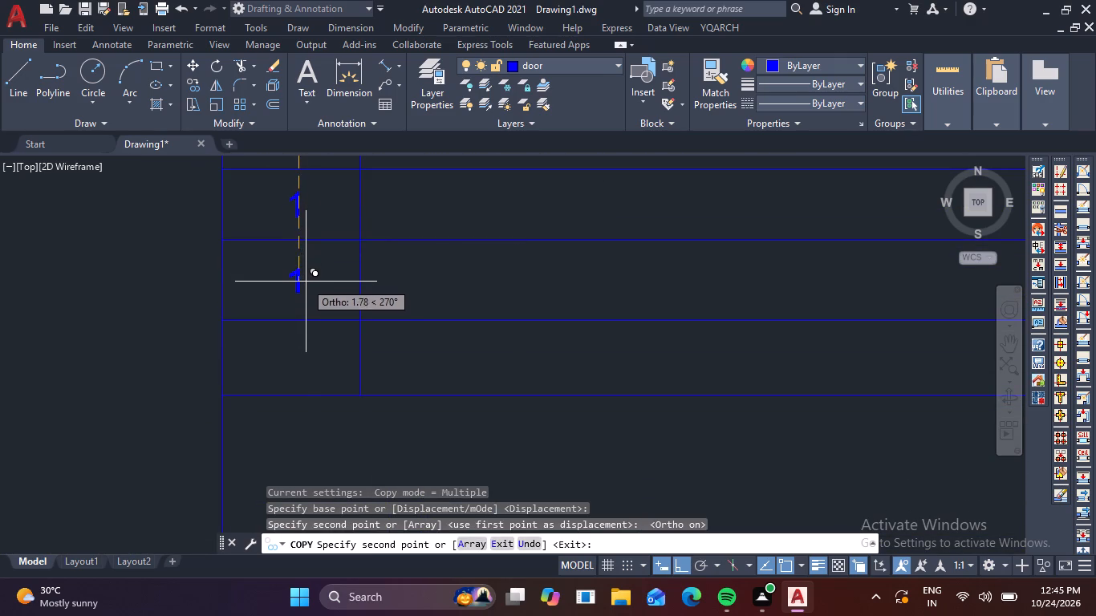
click(305, 283)
click(310, 358)
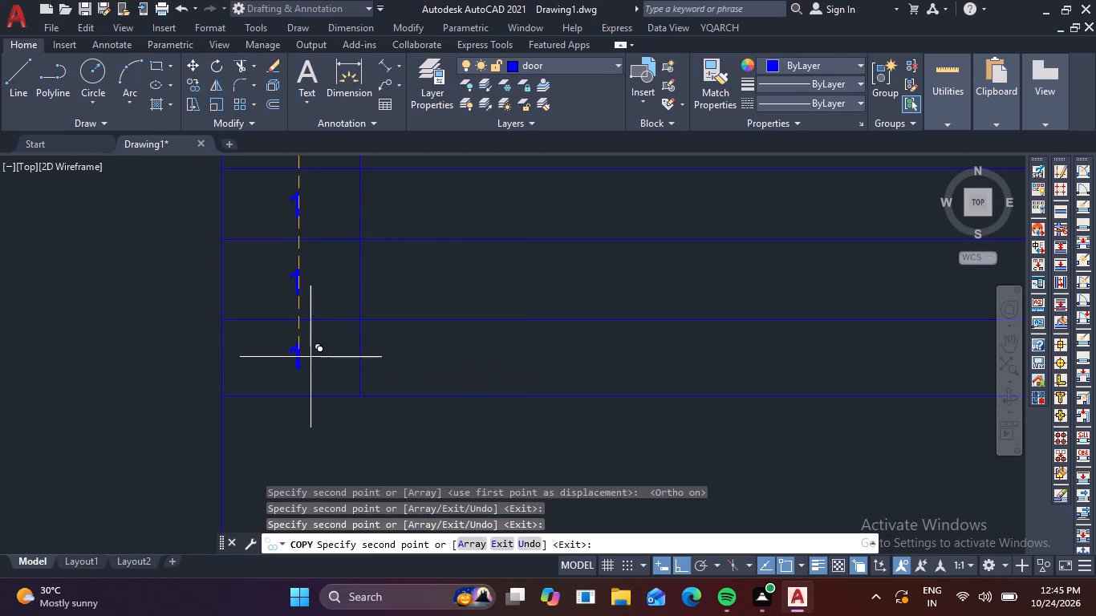
key(Escape)
Number the four first-column texts with TCOUNT, sorted by Y, starting at 1 with increment 1, using Overwrite placement.
scroll(320, 323, down, 1)
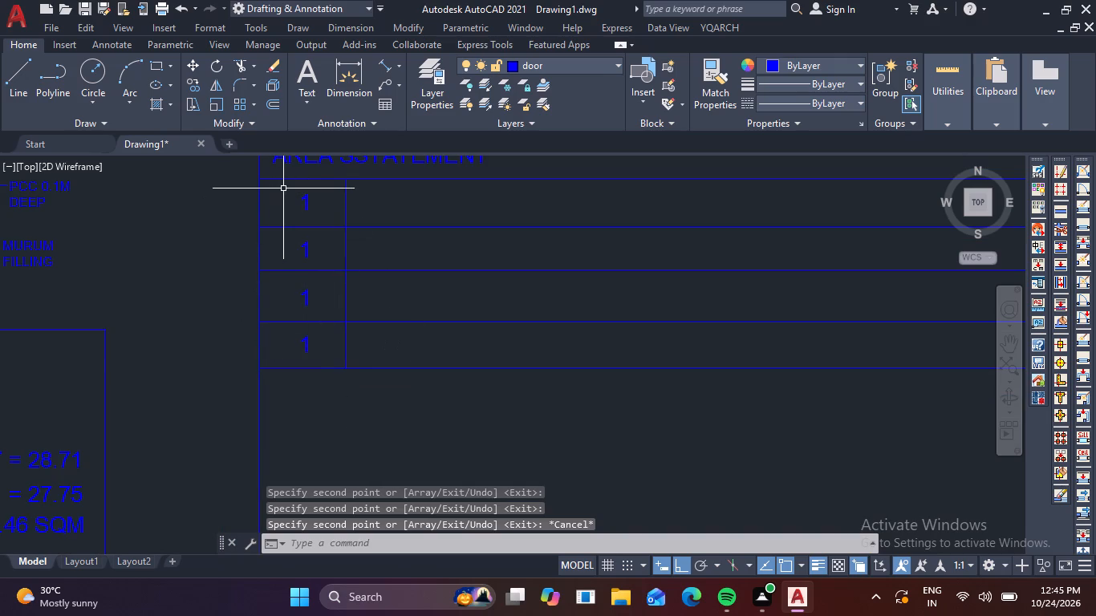
click(284, 188)
click(331, 355)
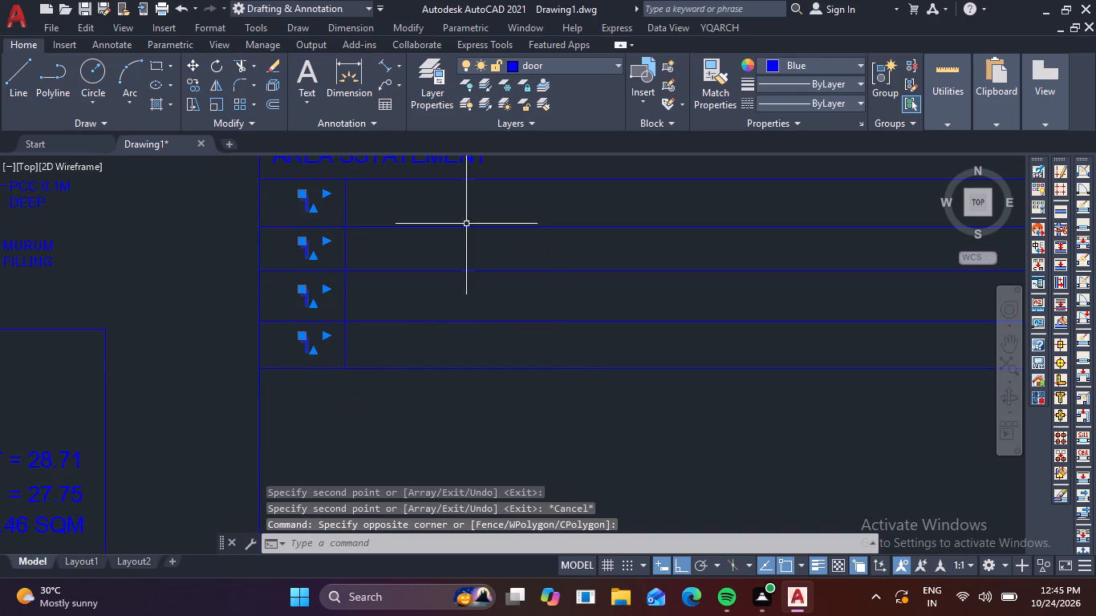
text(TCOU)
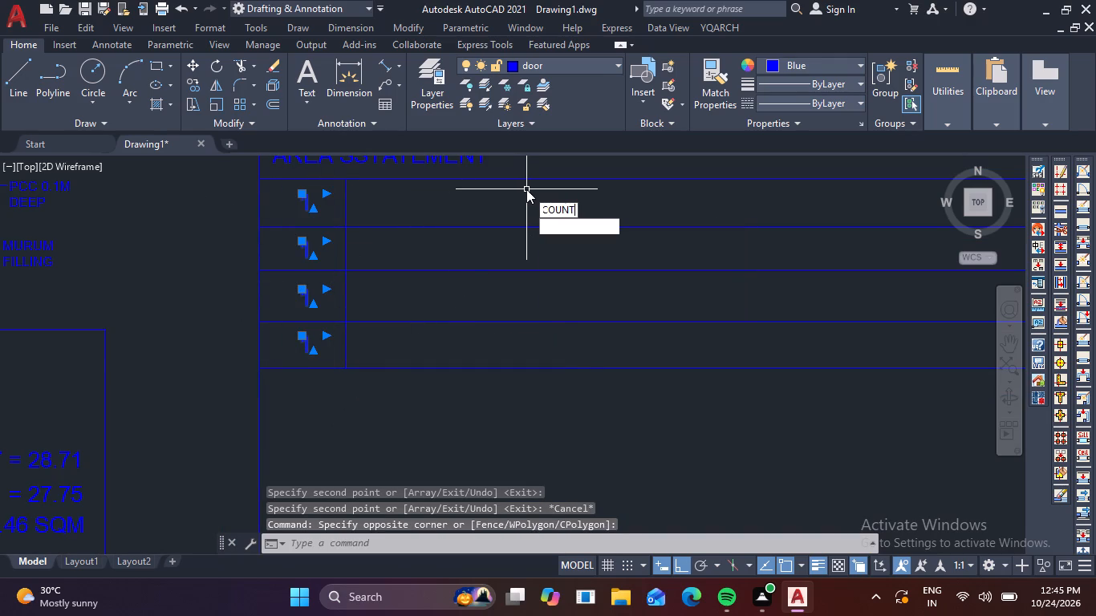
key(space)
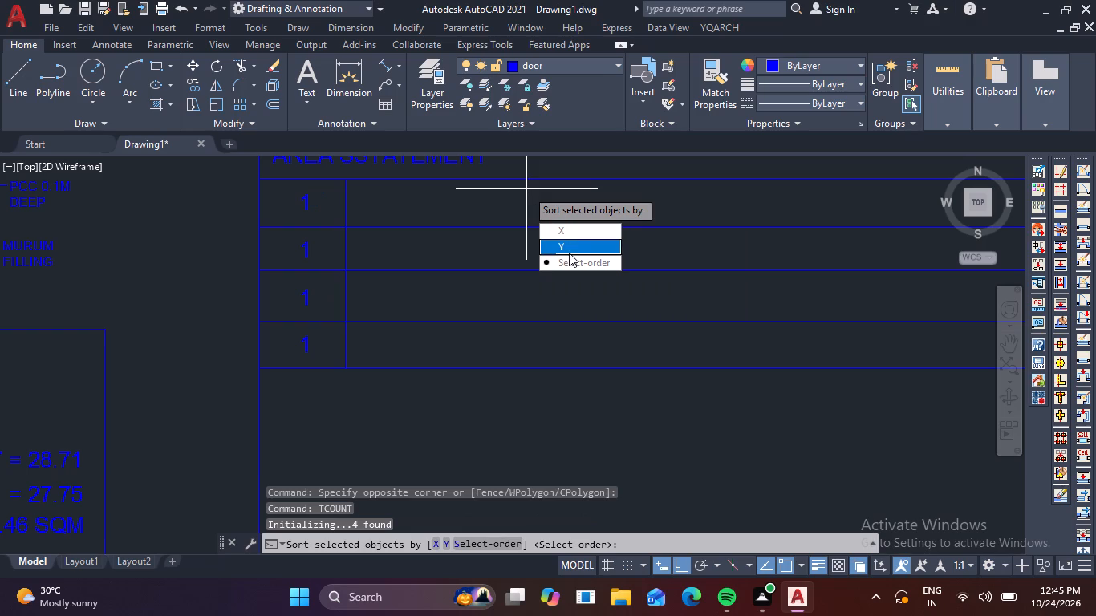
drag(574, 249, 526, 189)
key(space)
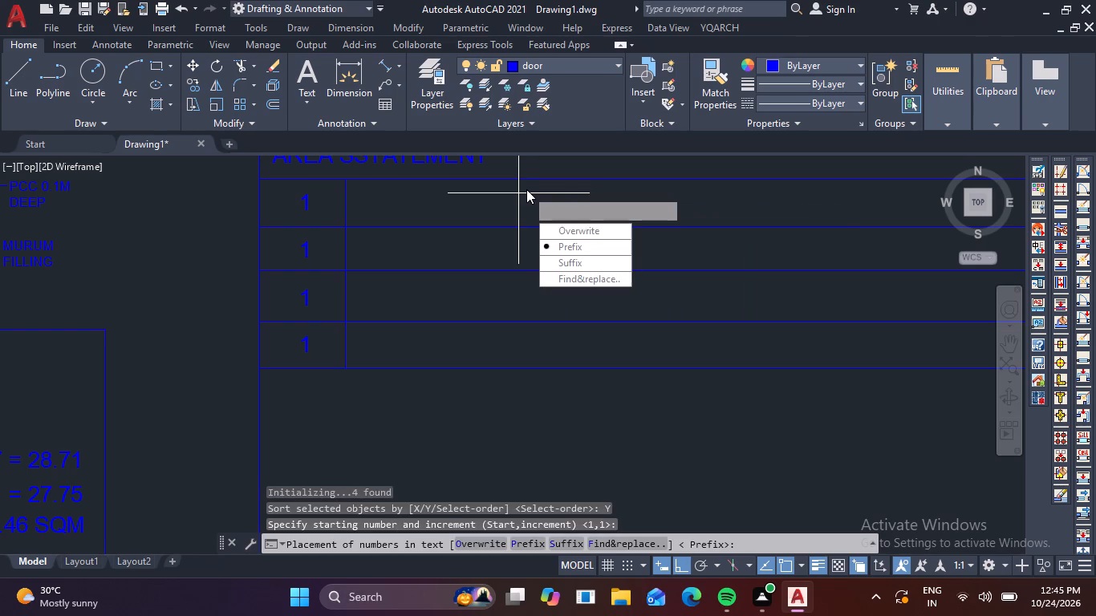
drag(587, 226, 526, 189)
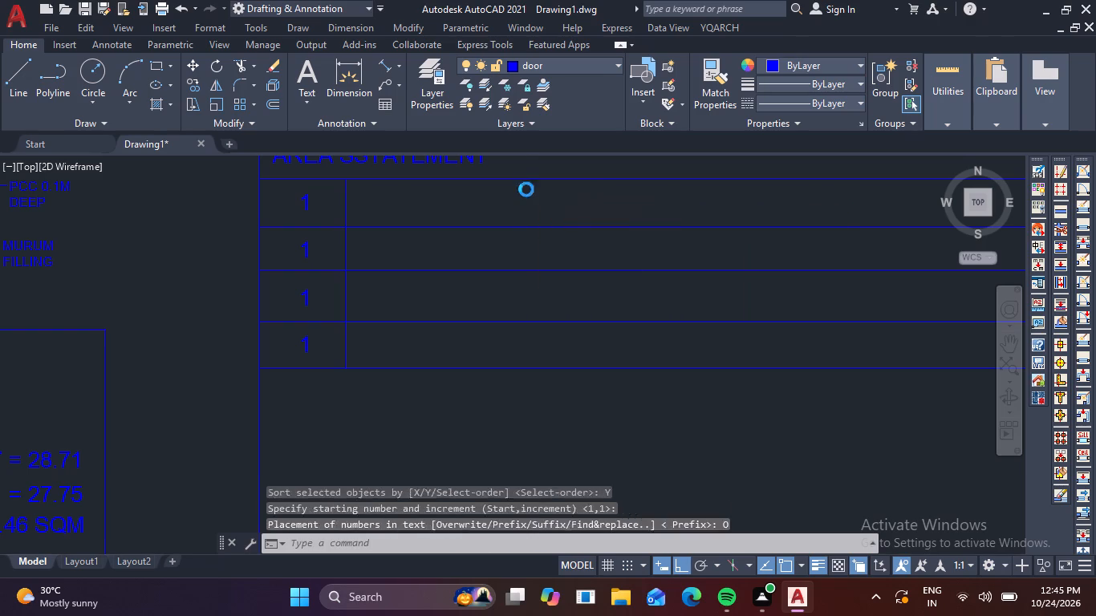
key(Escape)
scroll(519, 186, down, 1)
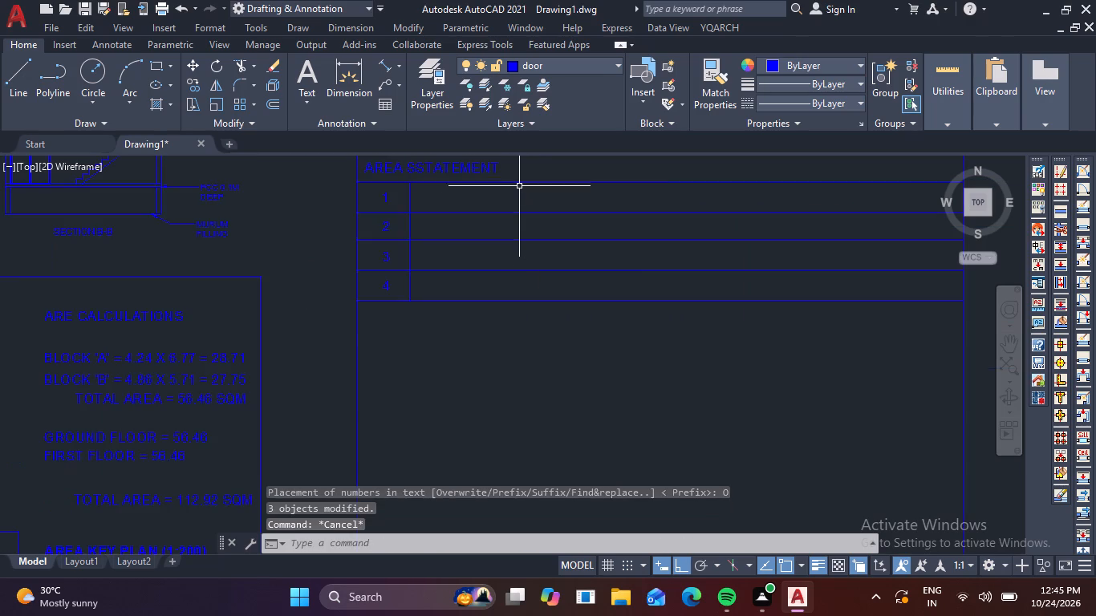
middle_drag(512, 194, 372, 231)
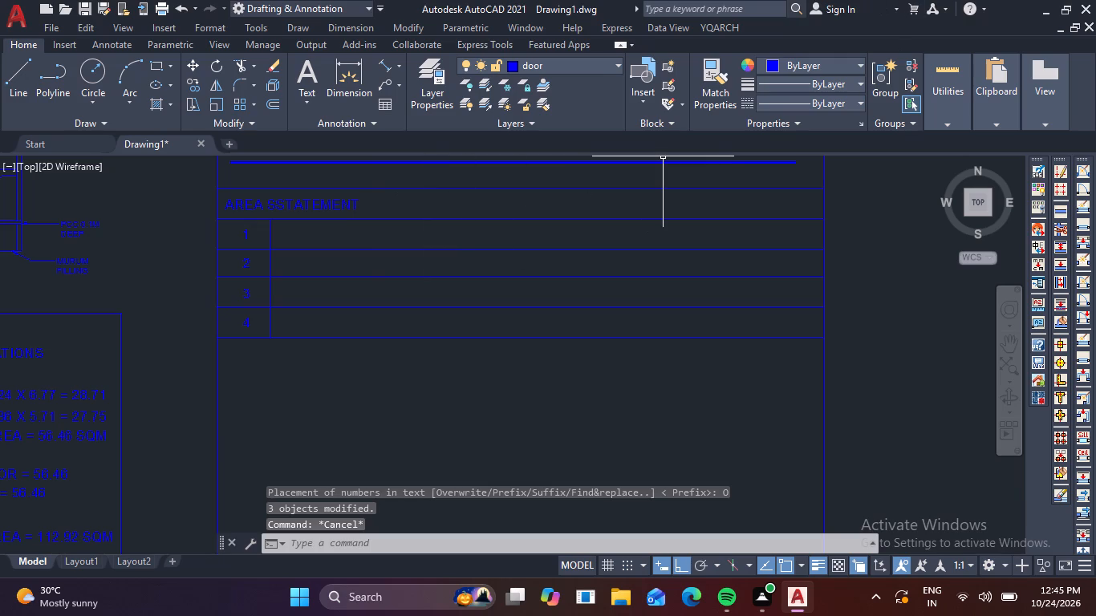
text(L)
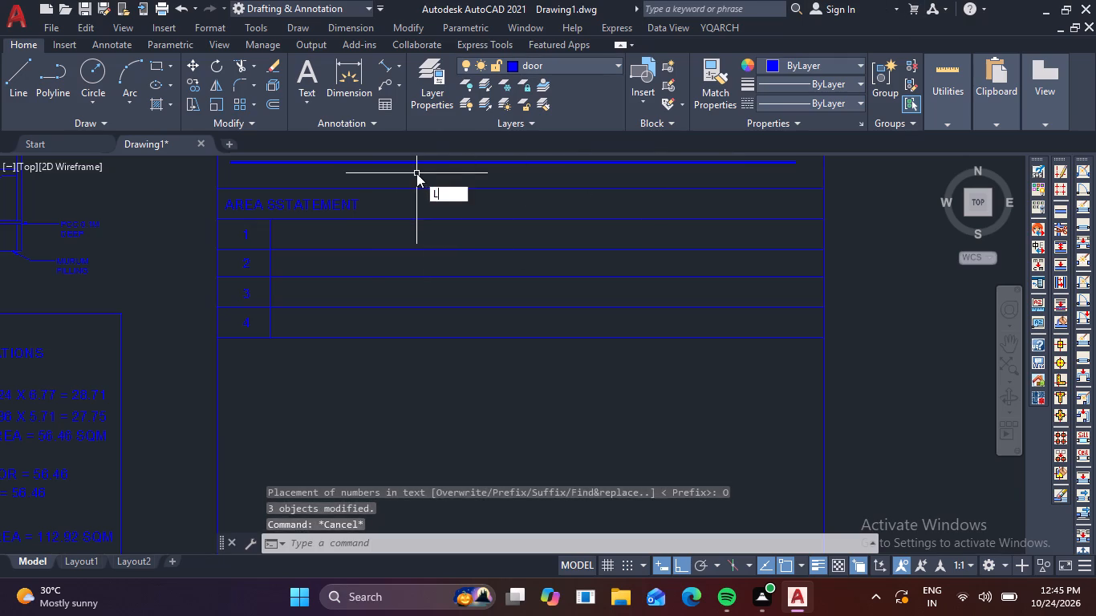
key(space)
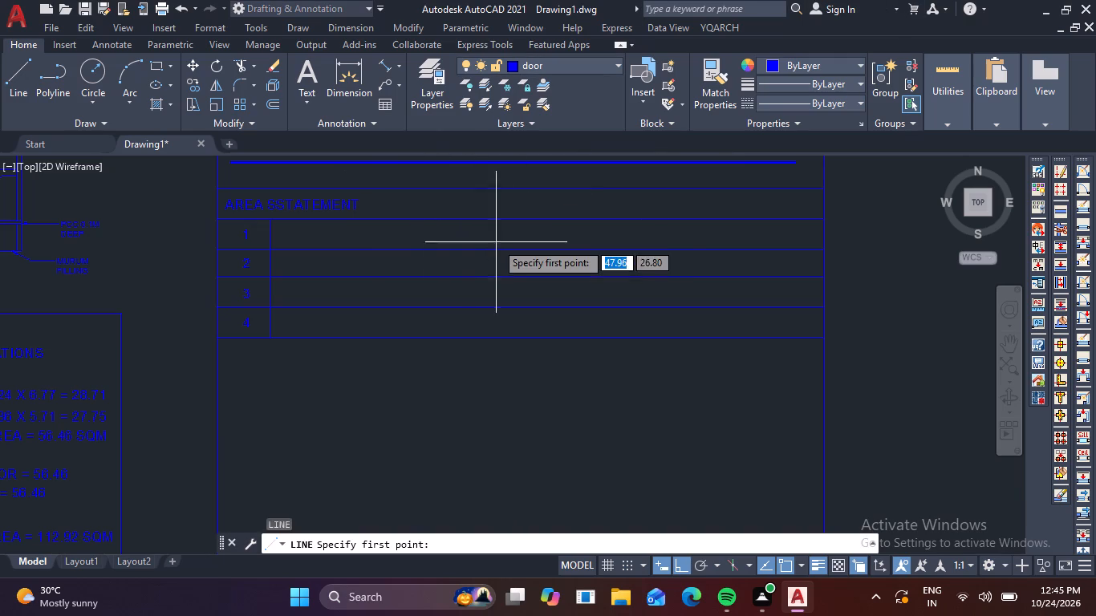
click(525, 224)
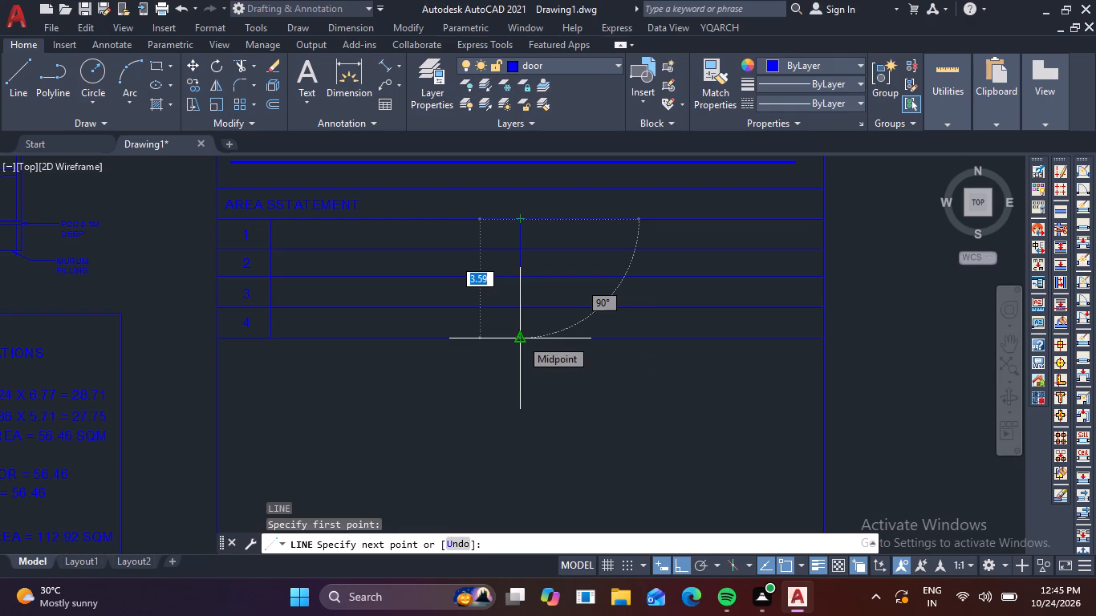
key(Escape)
Draw a vertical line about 3.59 long, right of the table's midpoint, from the line under the heading to the bottom row line.
key(space)
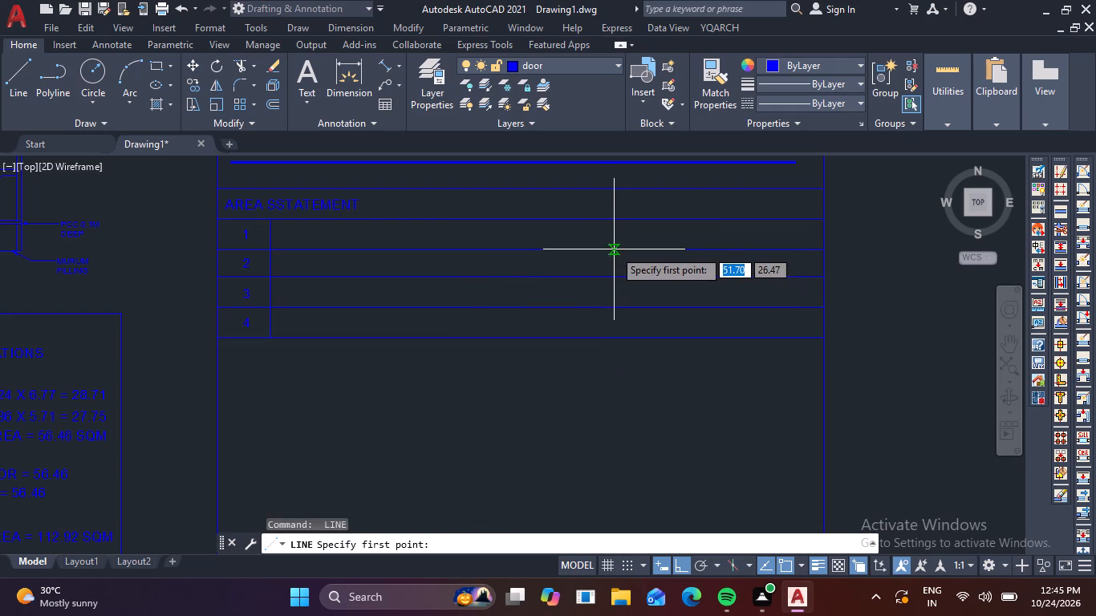
click(572, 223)
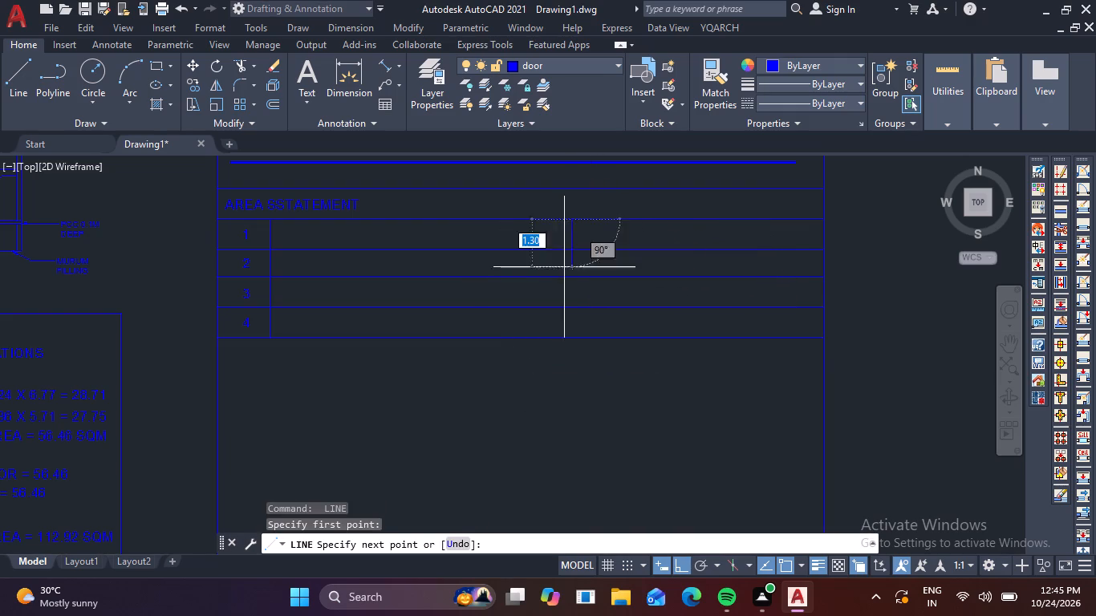
click(572, 334)
key(space)
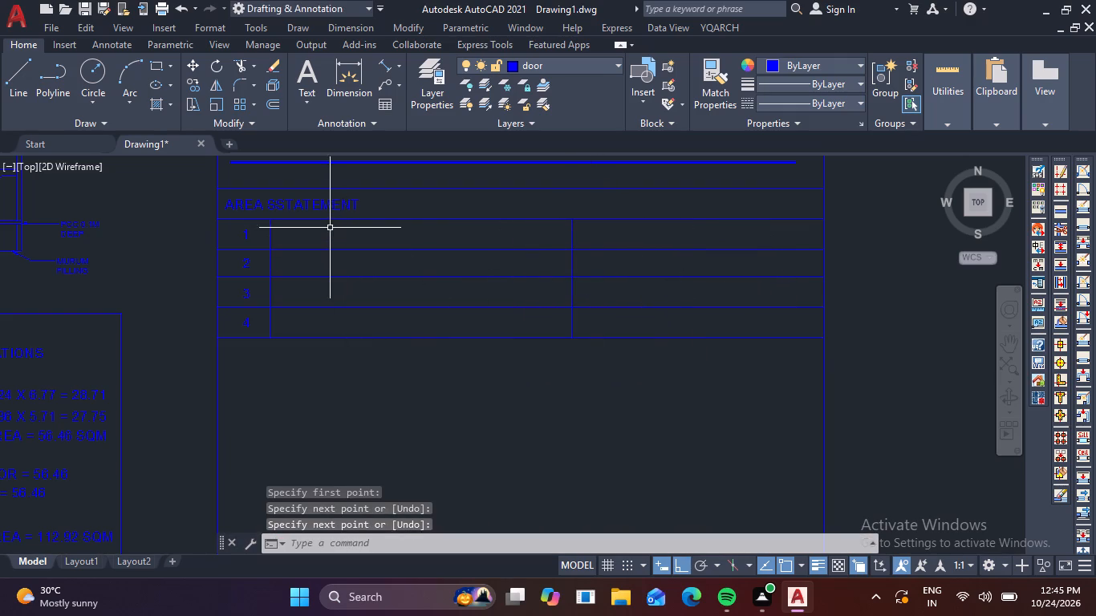
Copy the AREA SSTATEMENT heading text into the second column of row 1, with Ortho off.
click(324, 205)
text(CO)
key(space)
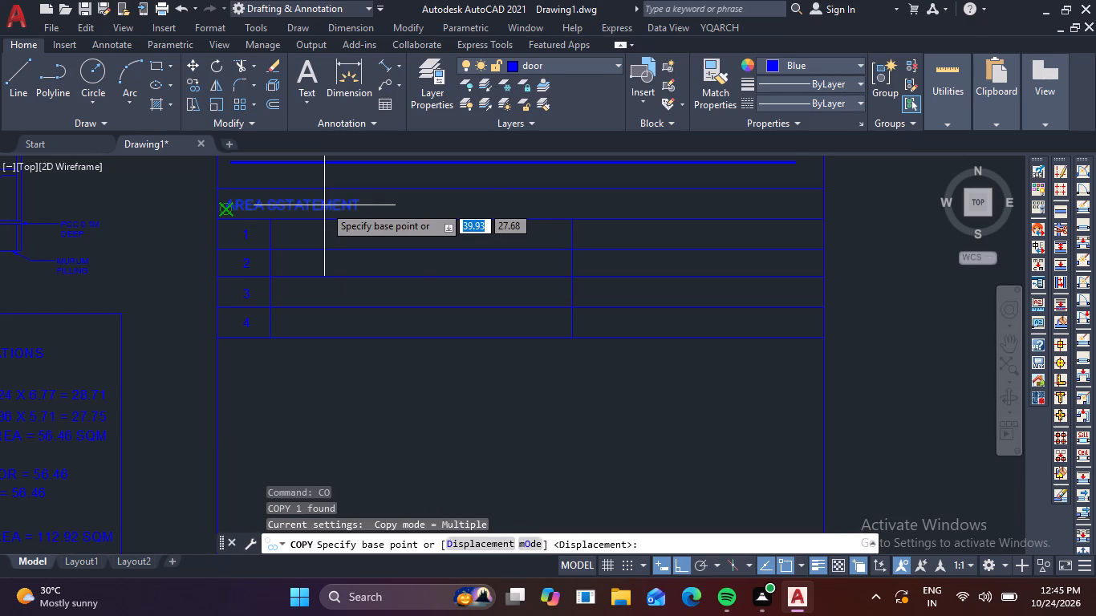
click(324, 205)
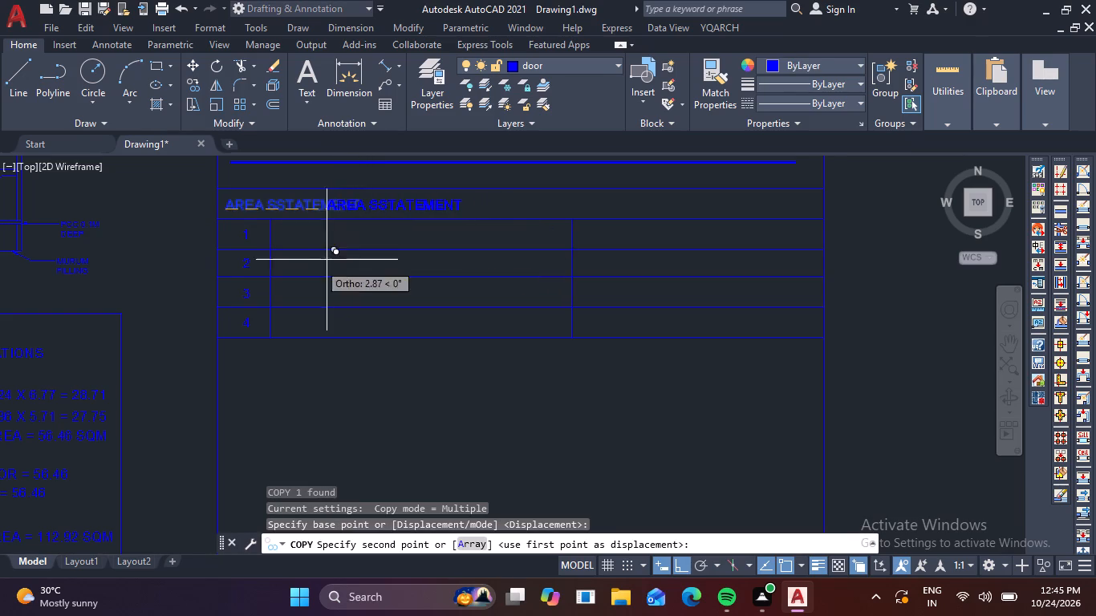
key(F8)
scroll(298, 253, up, 2)
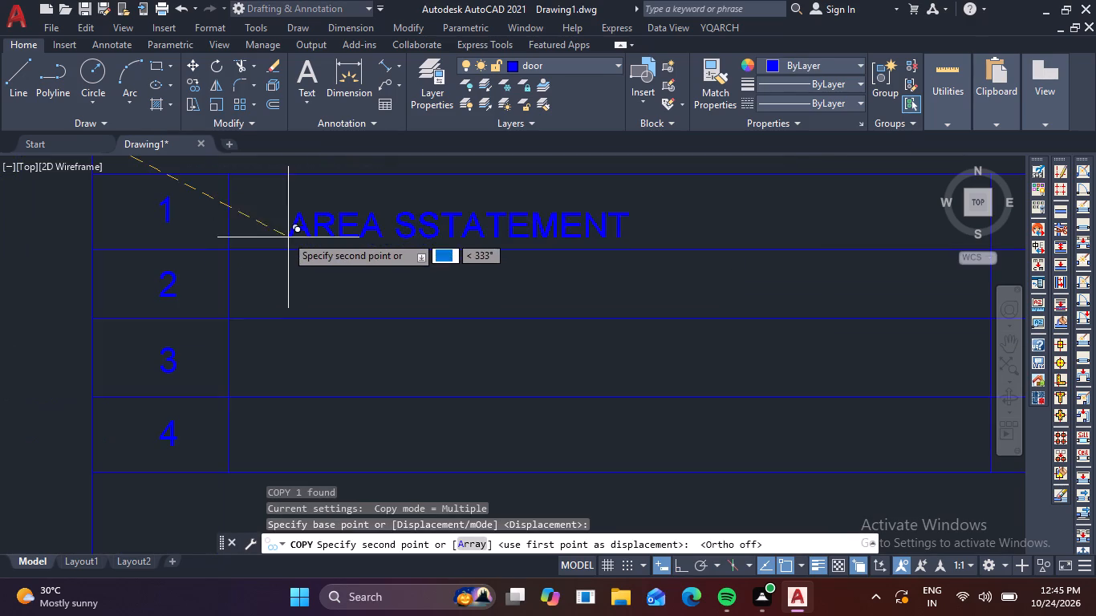
click(258, 223)
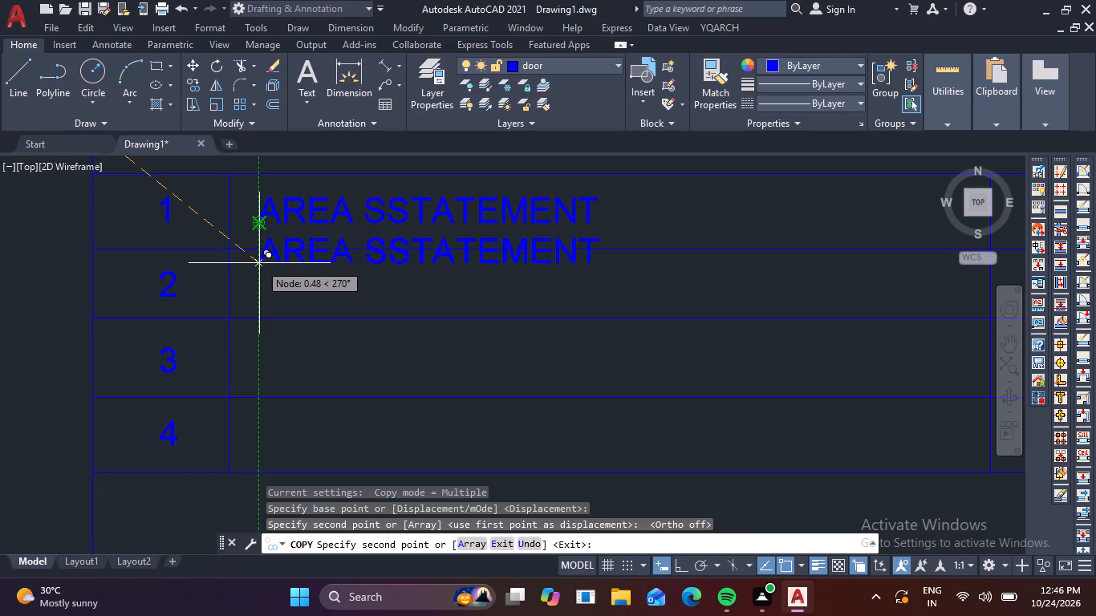
key(Escape)
Copy the row 1 description text straight down into rows 2, 3 and 4 at about 0.87 to 0.89 spacing.
click(330, 236)
click(311, 207)
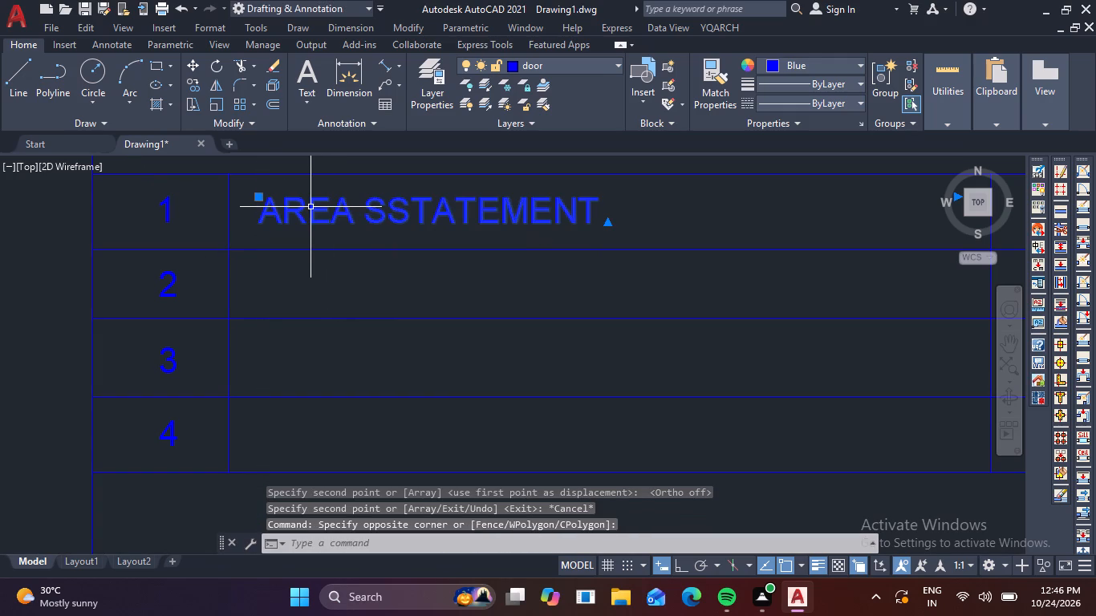
text(CO)
key(space)
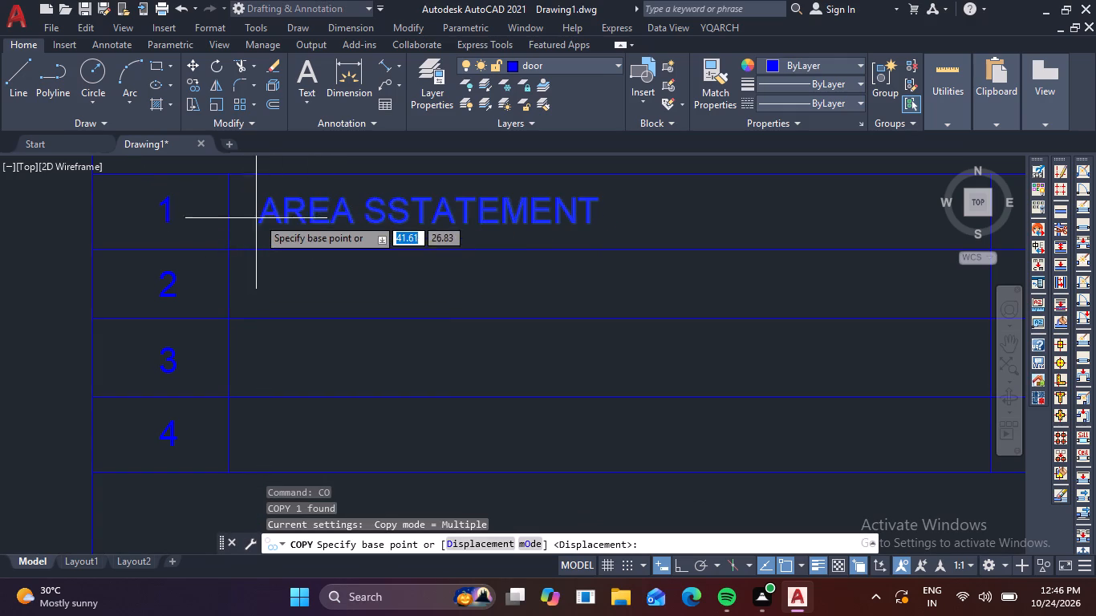
click(255, 221)
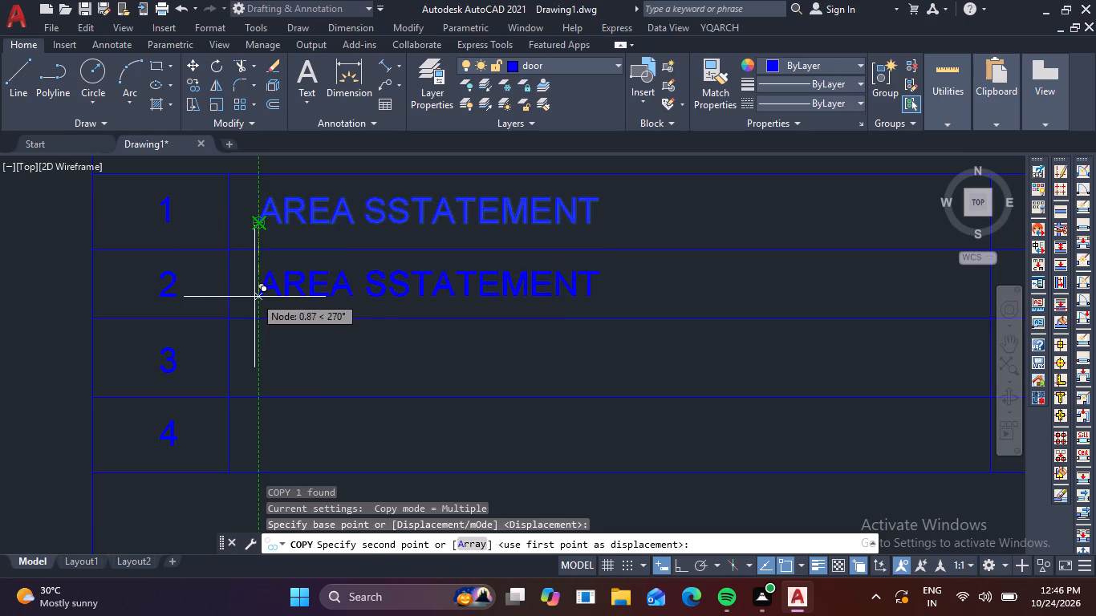
click(254, 297)
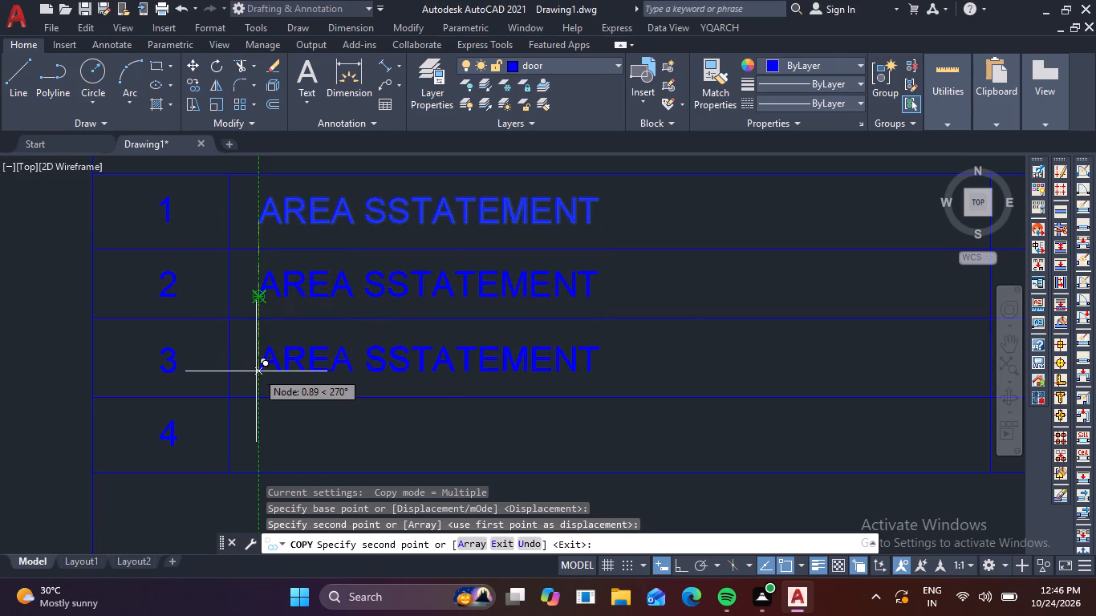
click(257, 371)
middle_drag(257, 371, 237, 275)
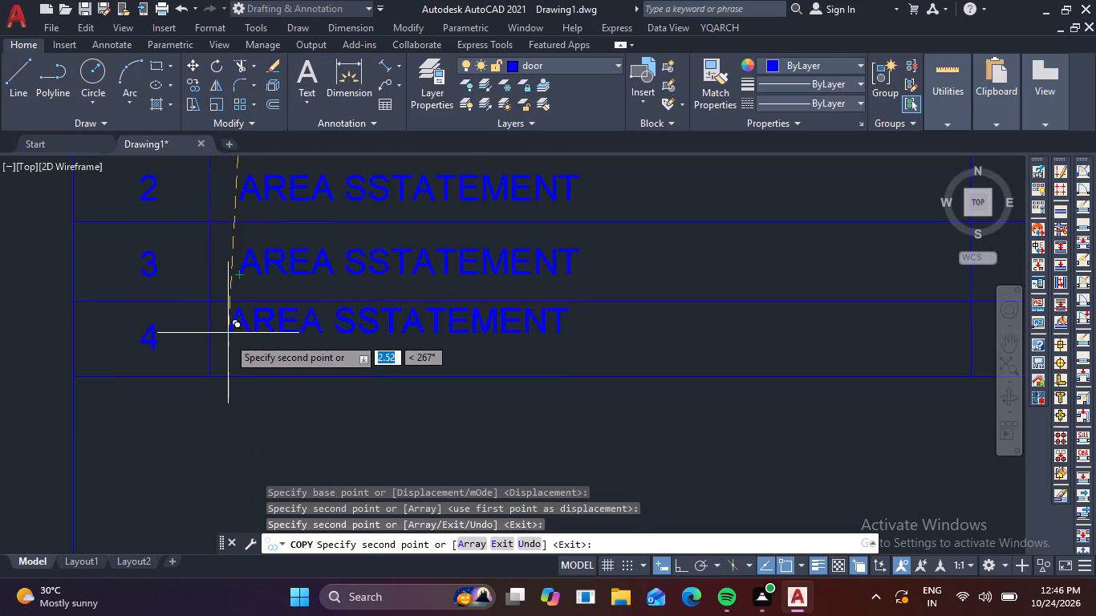
click(233, 351)
key(Escape)
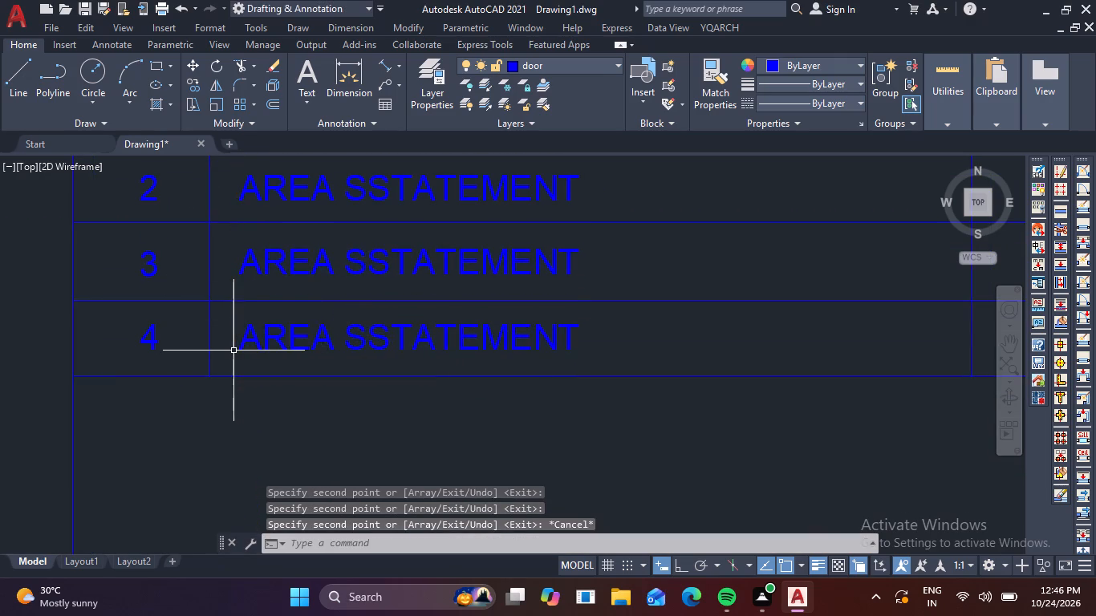
Replace the row 1 description text with TOTAL PLOT AREA.
scroll(294, 311, down, 2)
scroll(380, 235, up, 2)
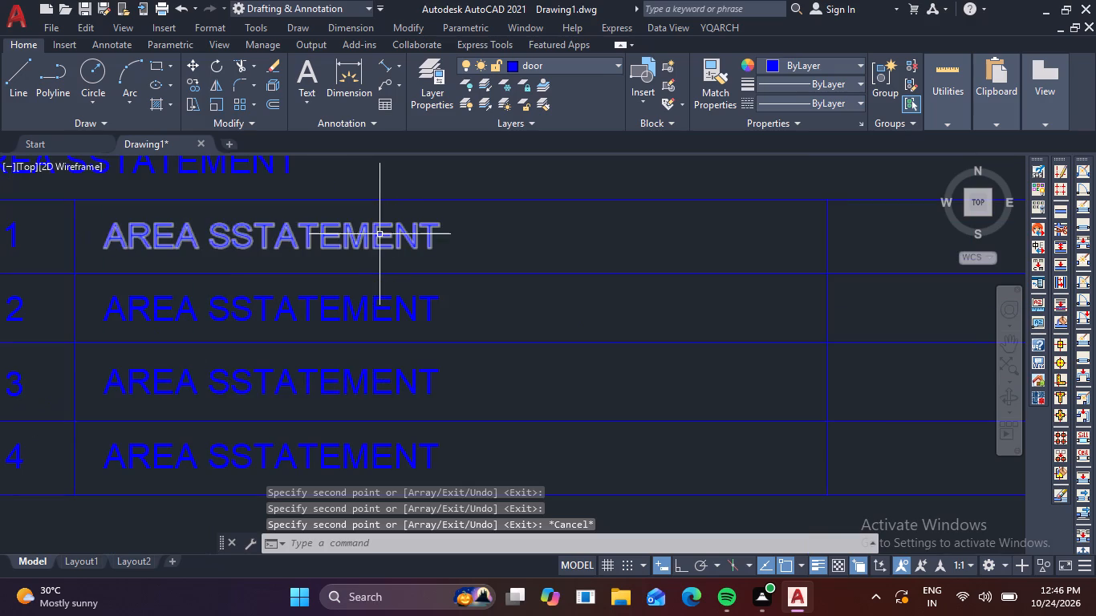
double_click(380, 234)
click(455, 231)
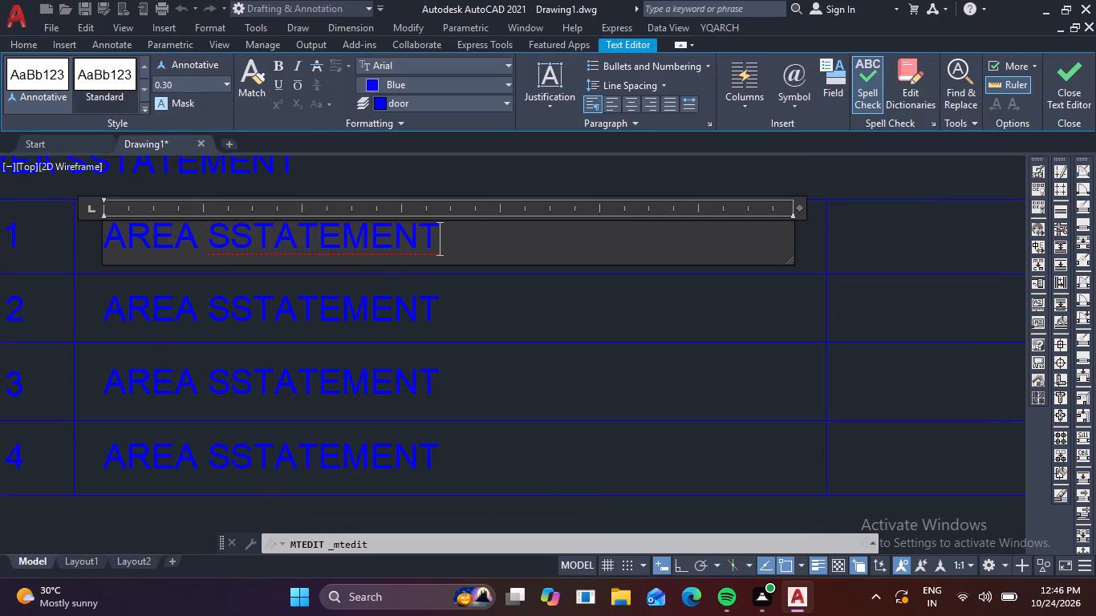
key(BackSpace)
key(BackSpace)
key(BackSpace)
key(BackSpace)
key(BackSpace)
key(BackSpace)
key(BackSpace)
key(BackSpace)
key(BackSpace)
key(BackSpace)
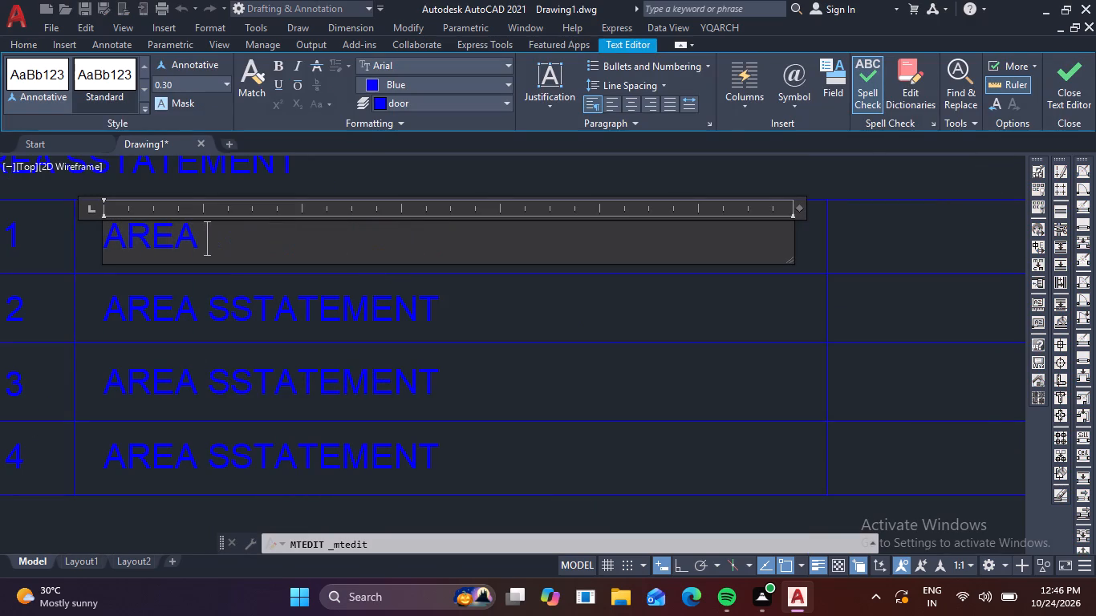
key(BackSpace)
key(BackSpace)
key(BackSpace)
key(BackSpace)
key(BackSpace)
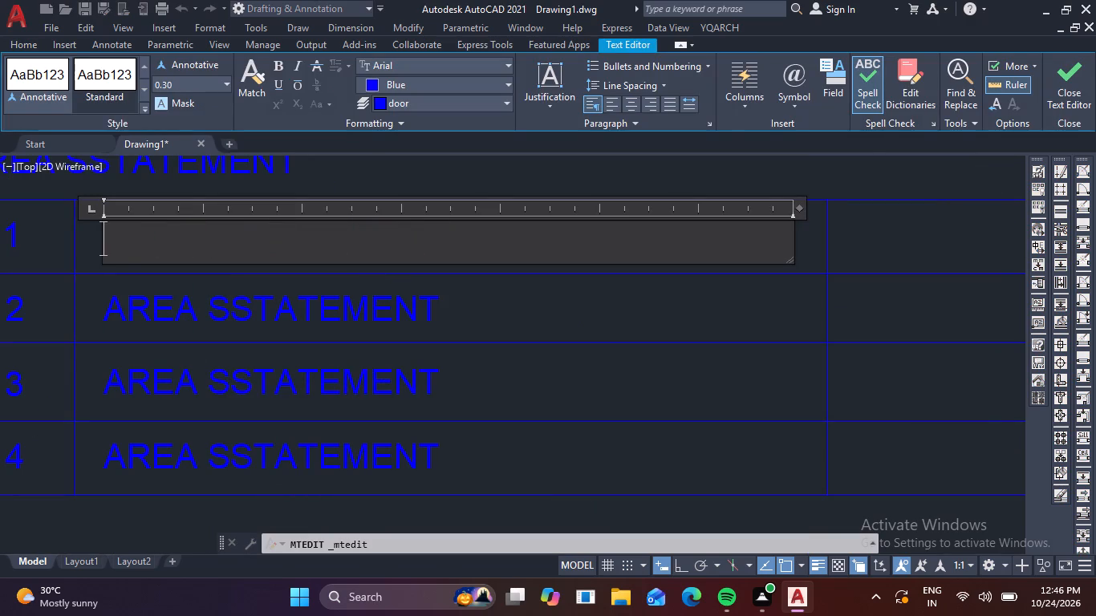
text(TOT)
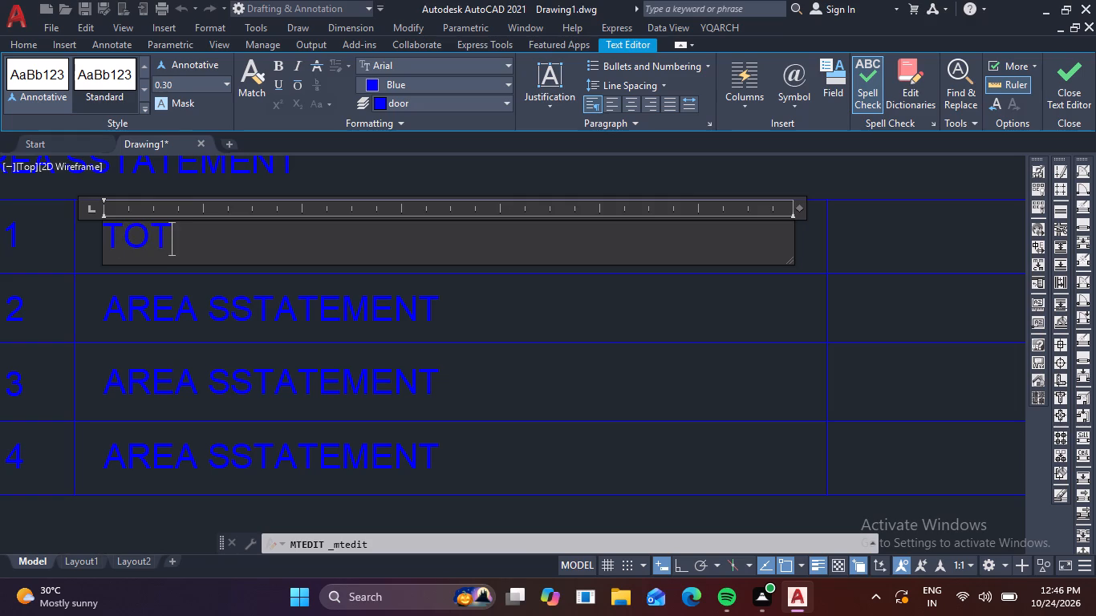
text(AL)
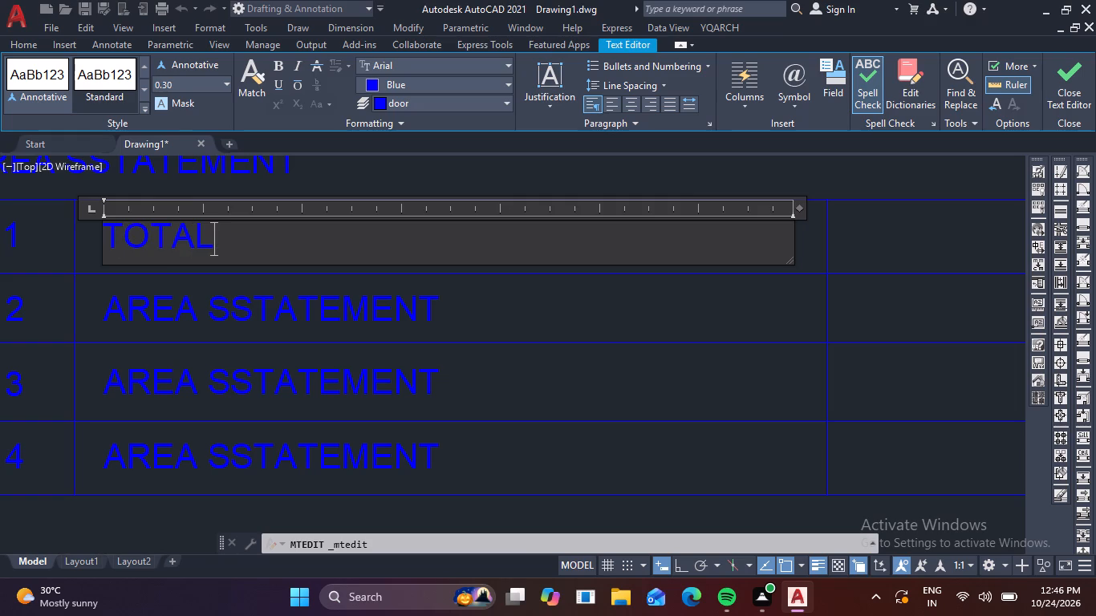
key(space)
text(PLO)
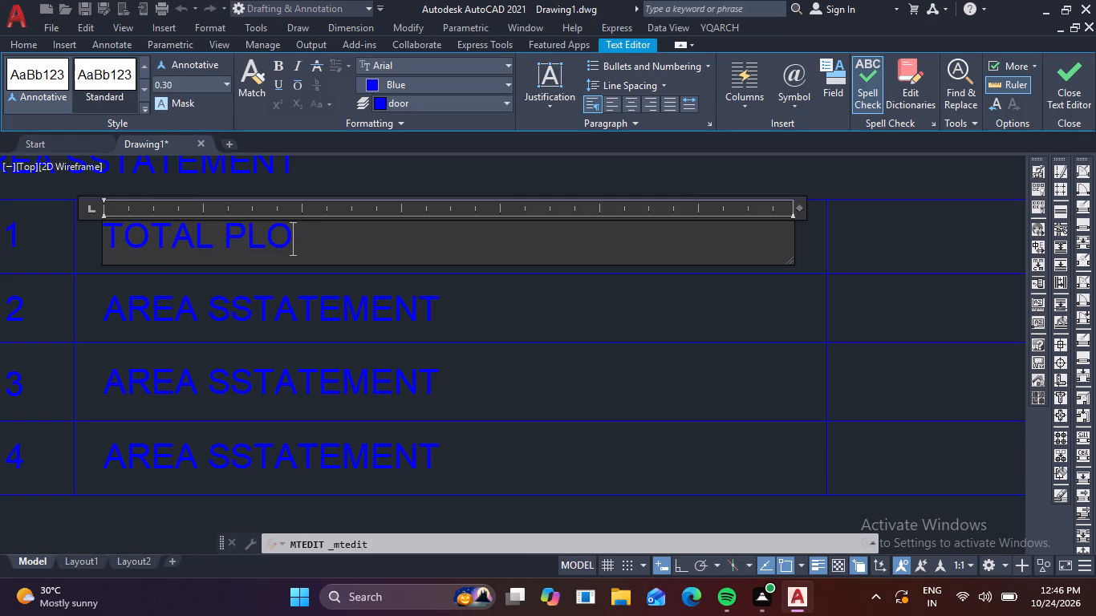
key(t)
key(space)
text(ARE)
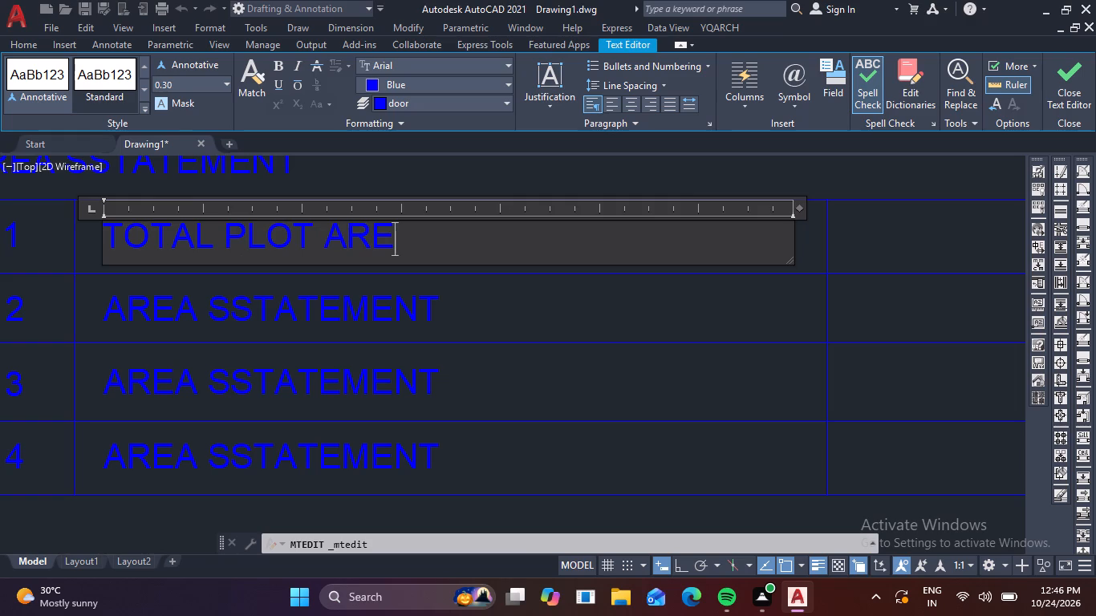
key(a)
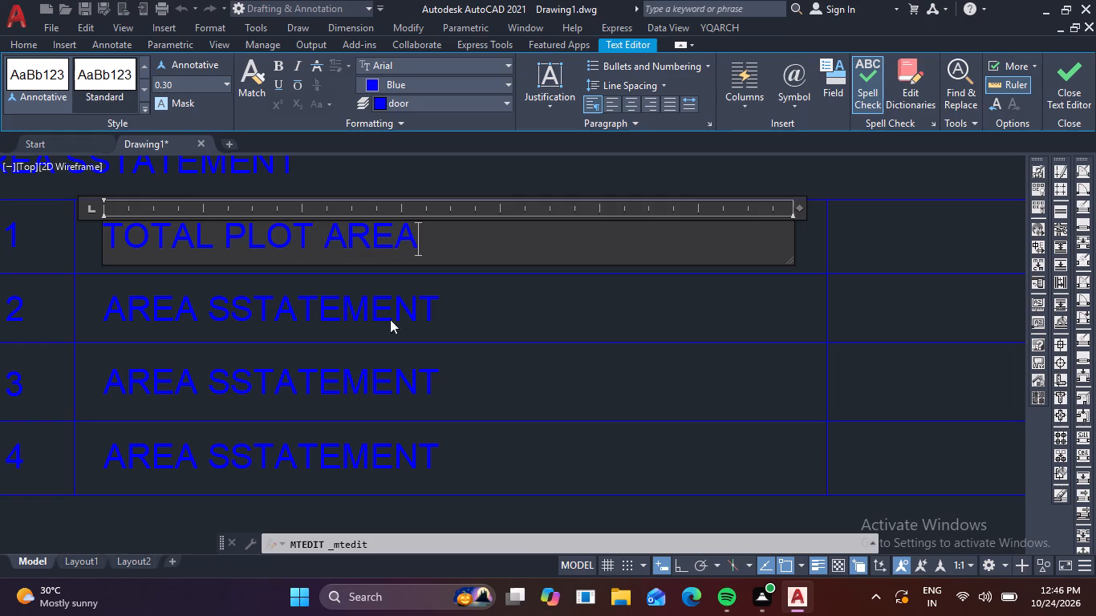
click(361, 316)
Replace the row 2 description text with TOTAL BUILT-UP AREA.
double_click(397, 306)
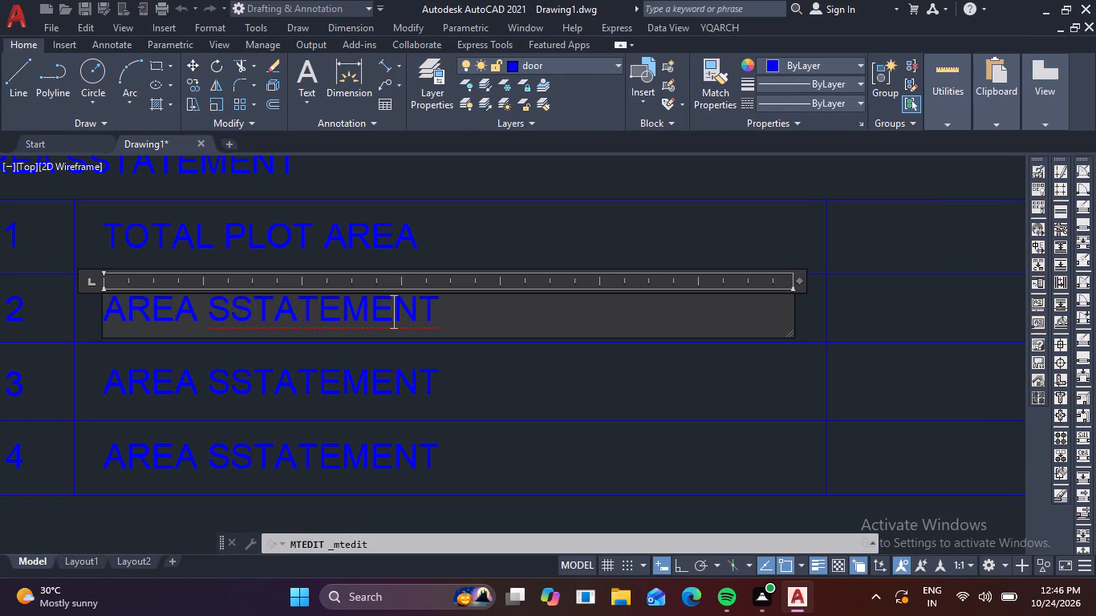
click(472, 305)
key(BackSpace)
key(BackSpace)
key(BackSpace)
key(BackSpace)
key(BackSpace)
key(BackSpace)
key(BackSpace)
key(BackSpace)
key(BackSpace)
key(BackSpace)
key(BackSpace)
key(BackSpace)
key(BackSpace)
key(BackSpace)
key(BackSpace)
key(BackSpace)
key(BackSpace)
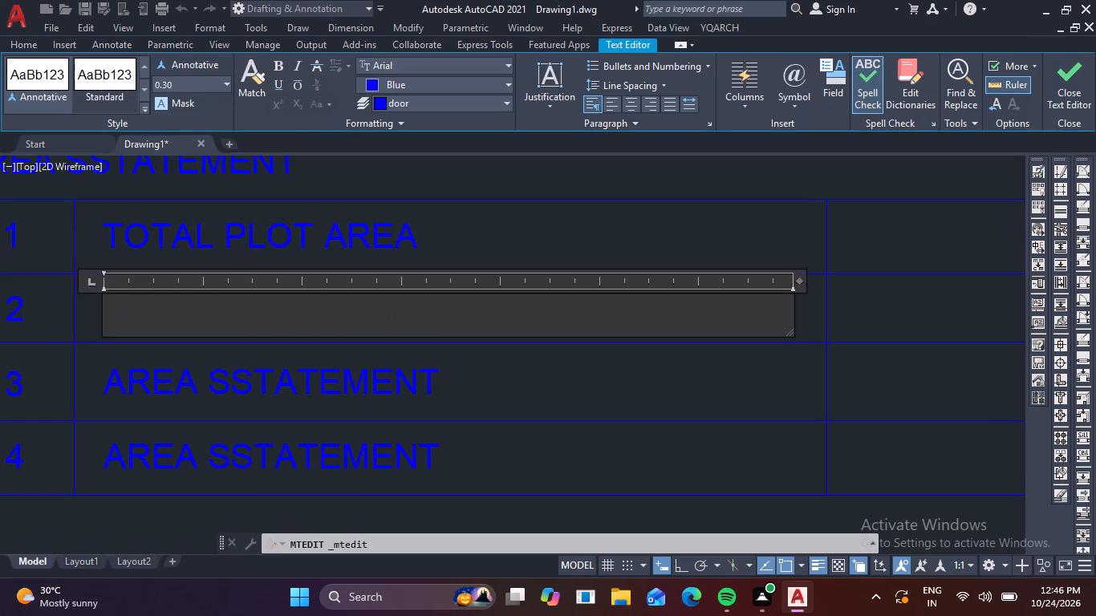
text(TOTAL)
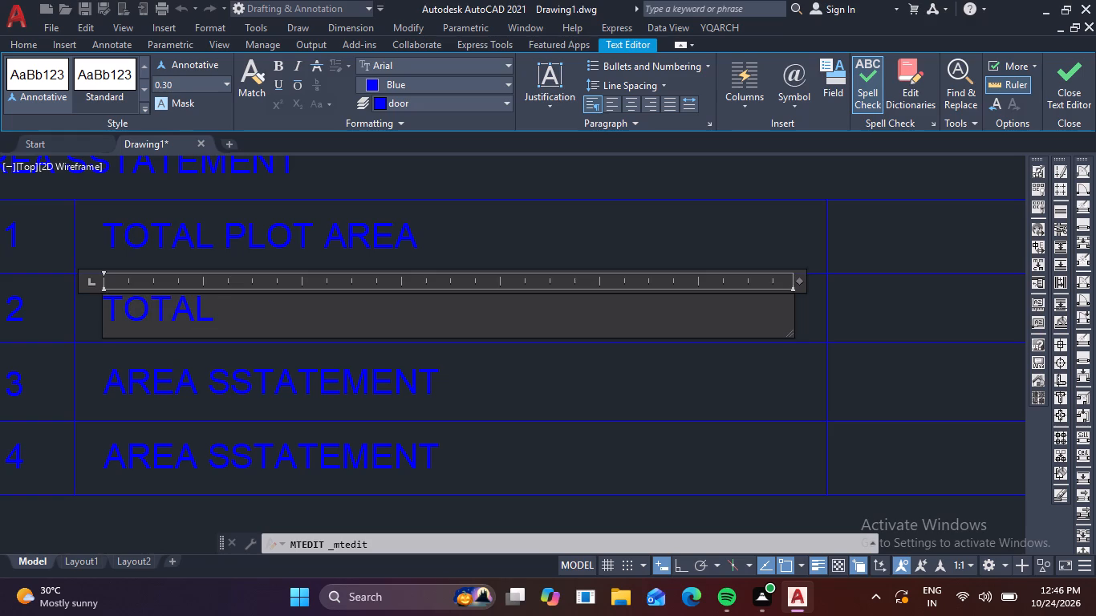
key(space)
text(BUI)
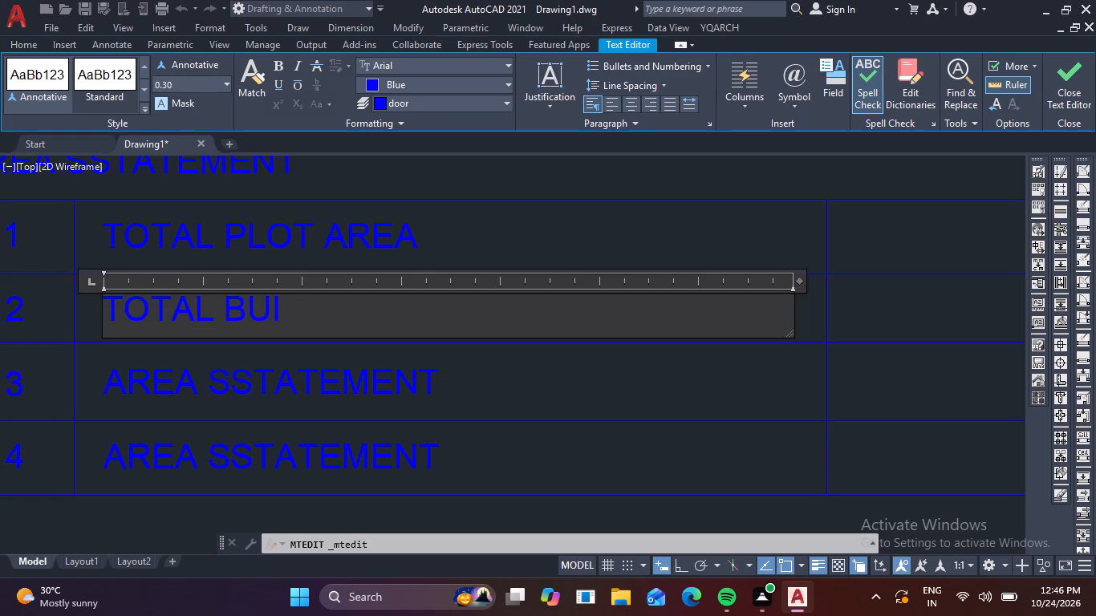
key(l)
key(t)
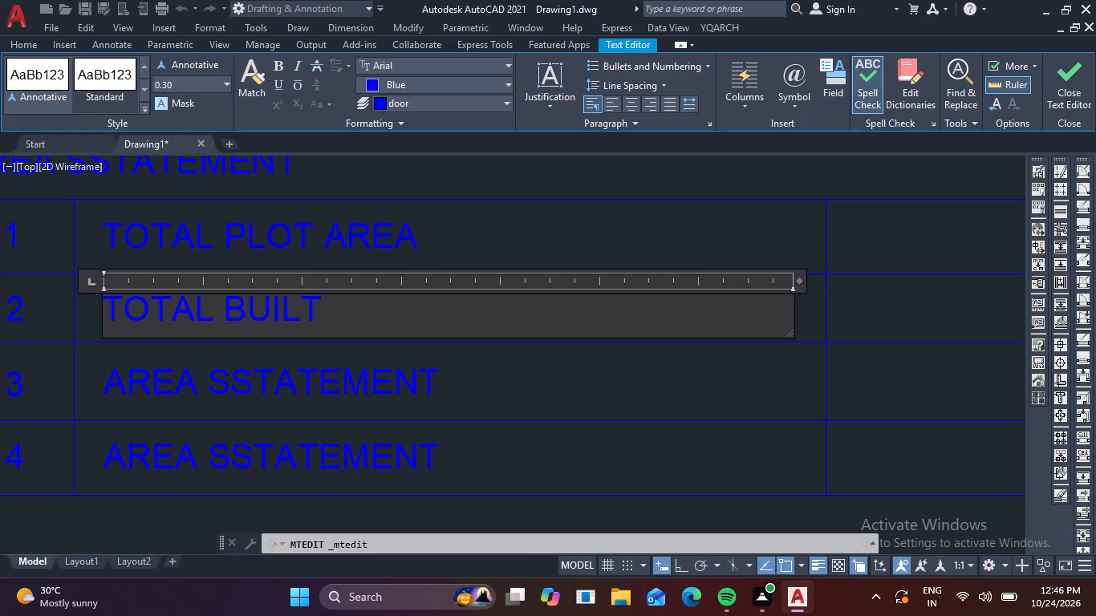
key(minus)
key(u)
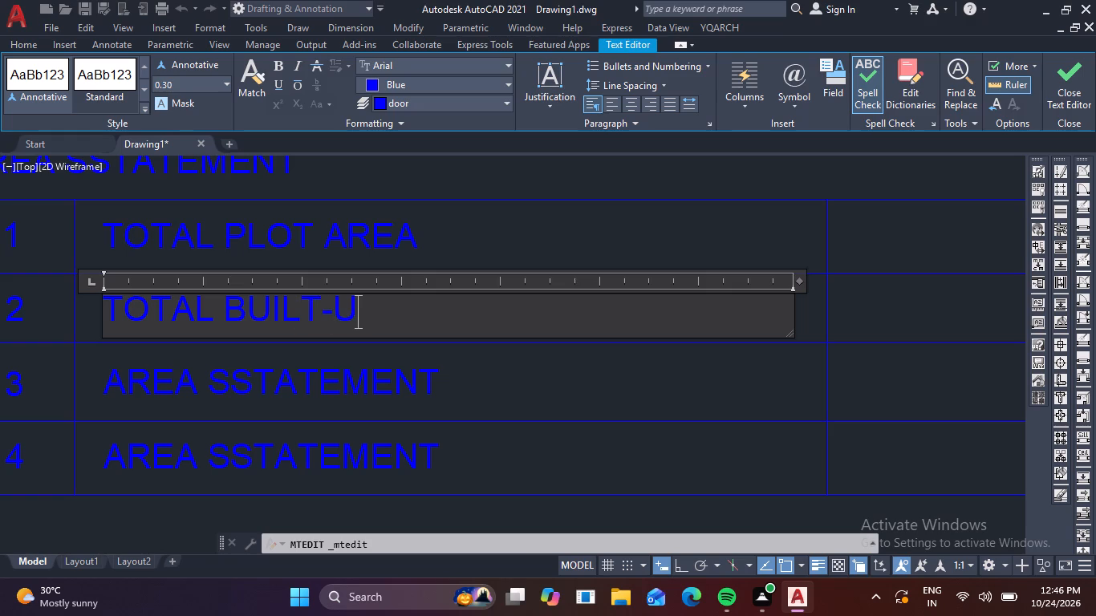
key(p)
key(space)
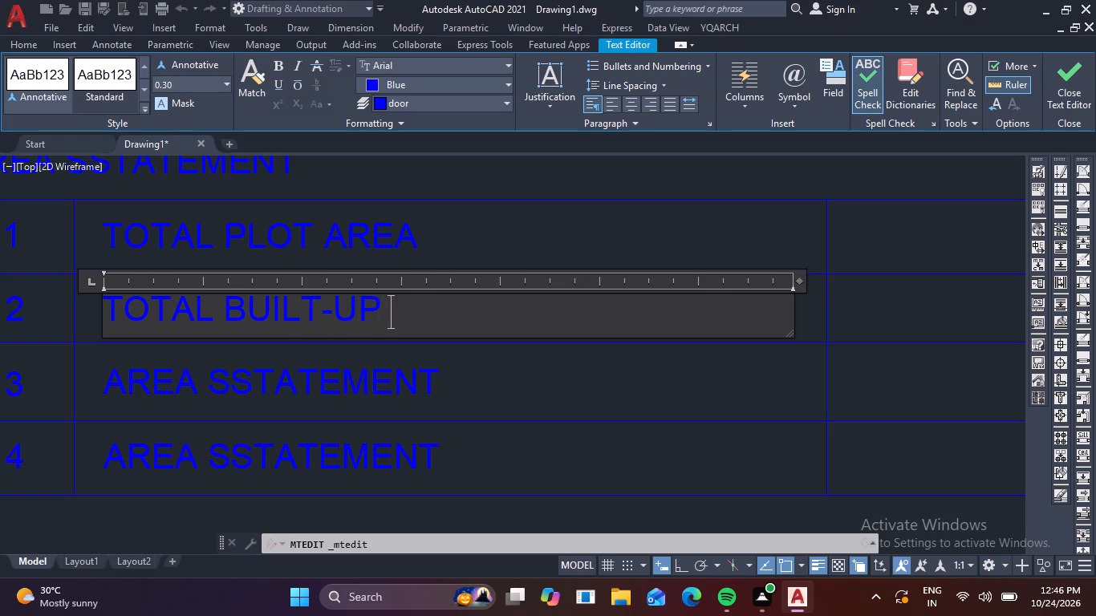
text(AREA)
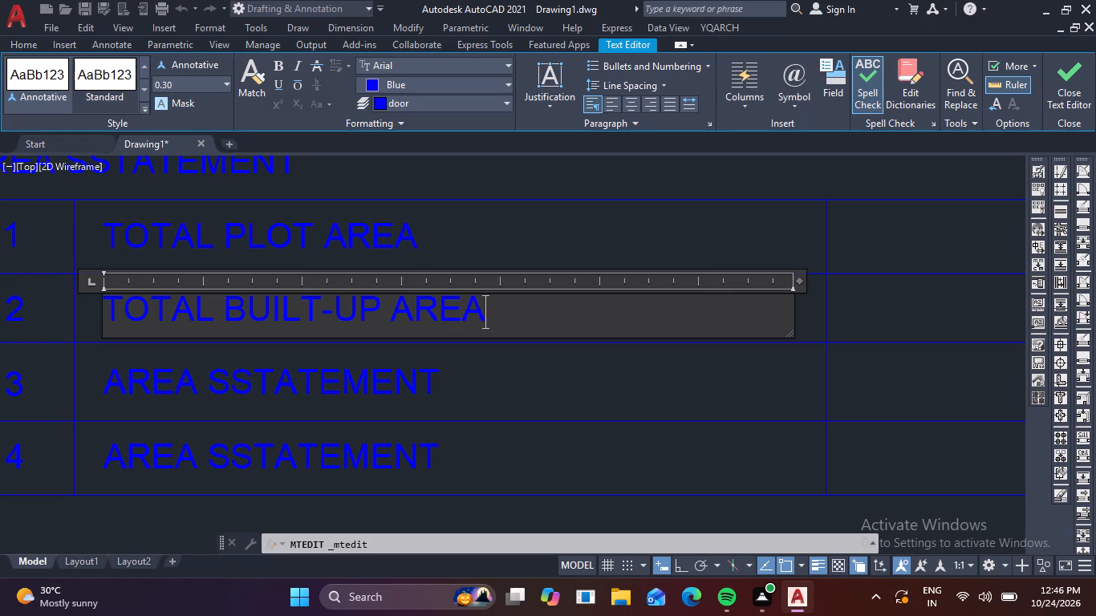
click(423, 379)
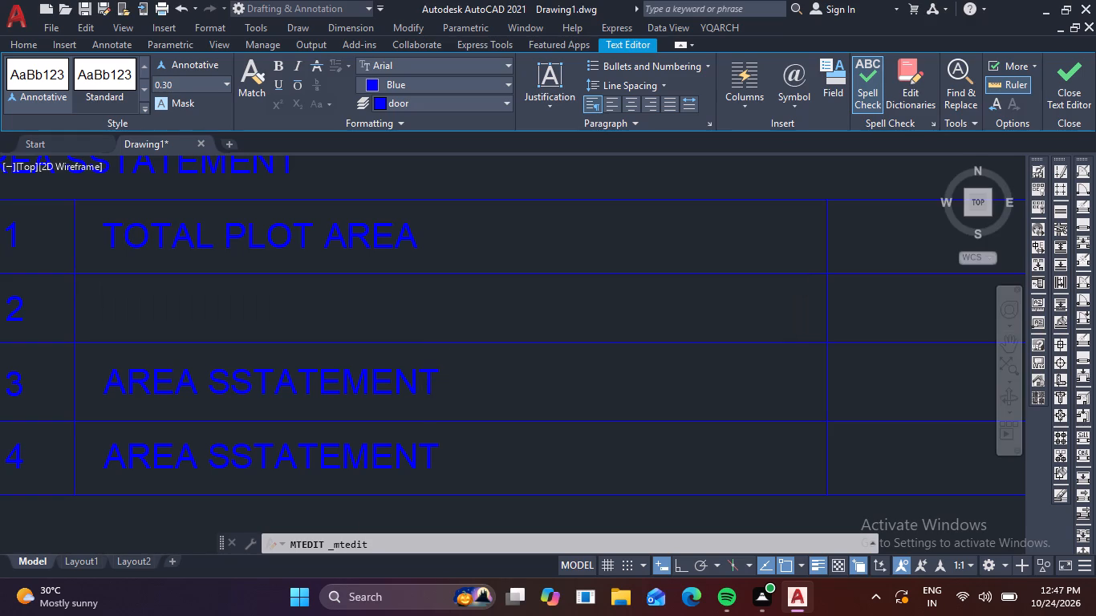
Replace the row 3 description text with F .S .I PEAMSSIBLE.
click(422, 385)
double_click(412, 388)
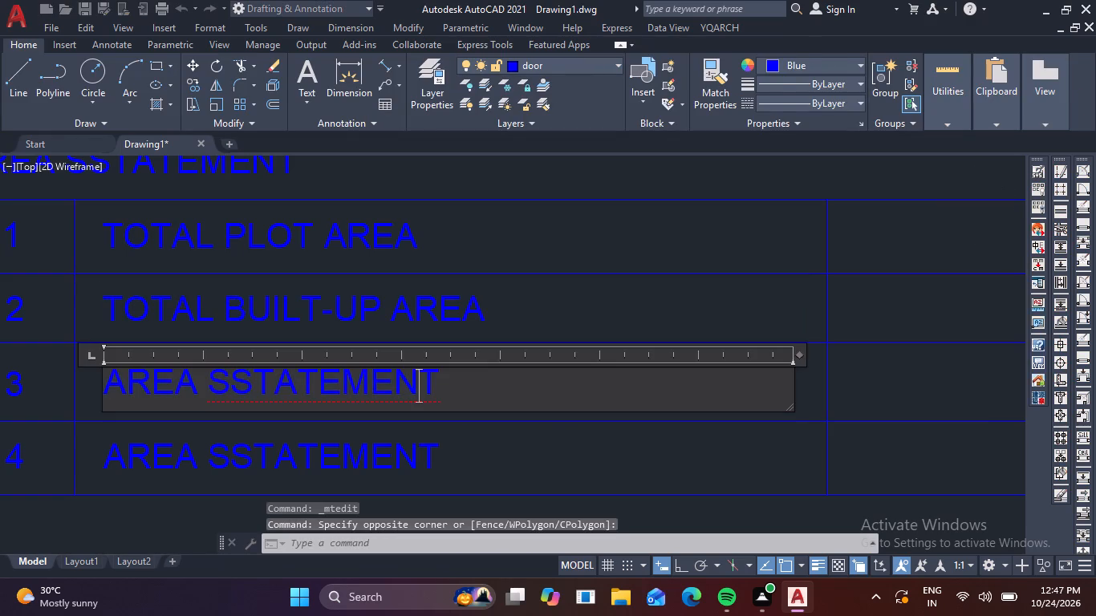
click(469, 389)
key(BackSpace)
key(BackSpace)
key(BackSpace)
key(BackSpace)
key(BackSpace)
key(BackSpace)
key(BackSpace)
key(BackSpace)
key(BackSpace)
key(BackSpace)
key(BackSpace)
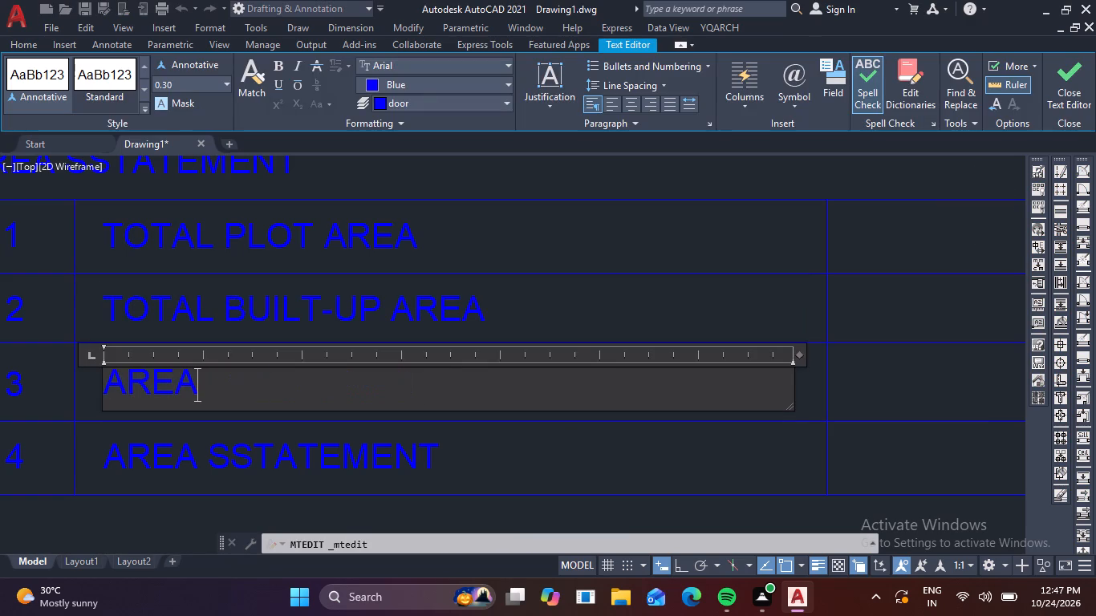
key(BackSpace)
key(BackSpace)
key(BackSpace)
key(BackSpace)
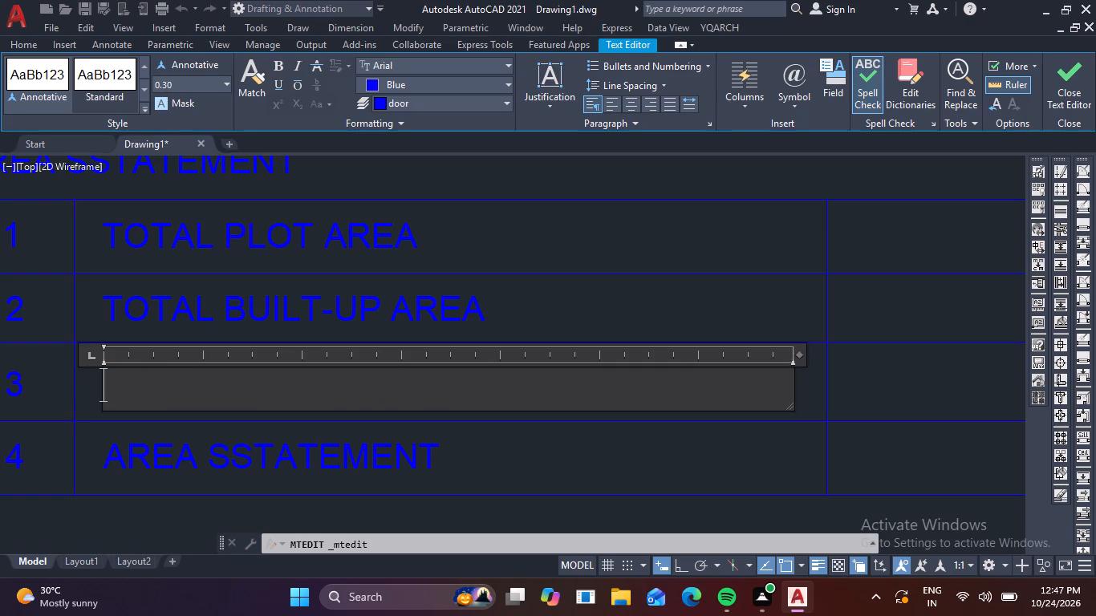
key(f)
key(space)
text(.F)
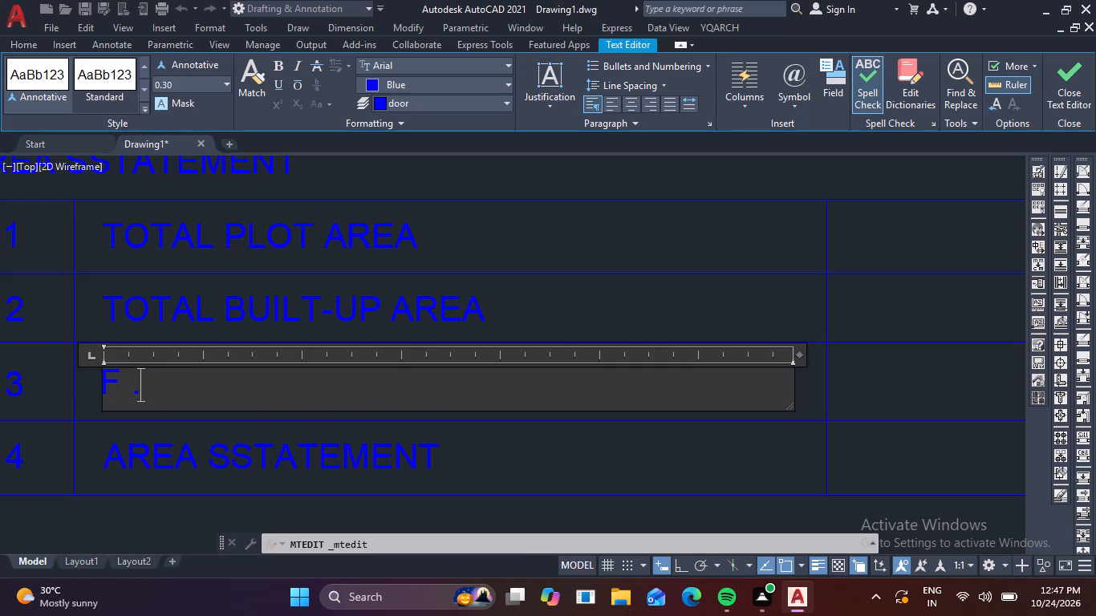
key(BackSpace)
key(s)
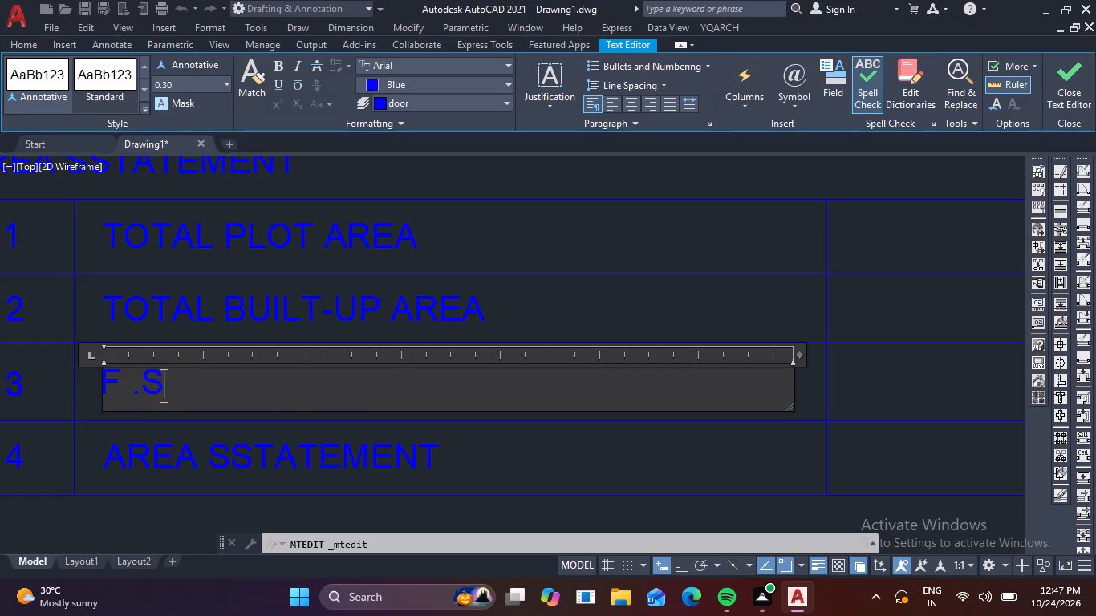
key(space)
text(.)
key(i)
key(space)
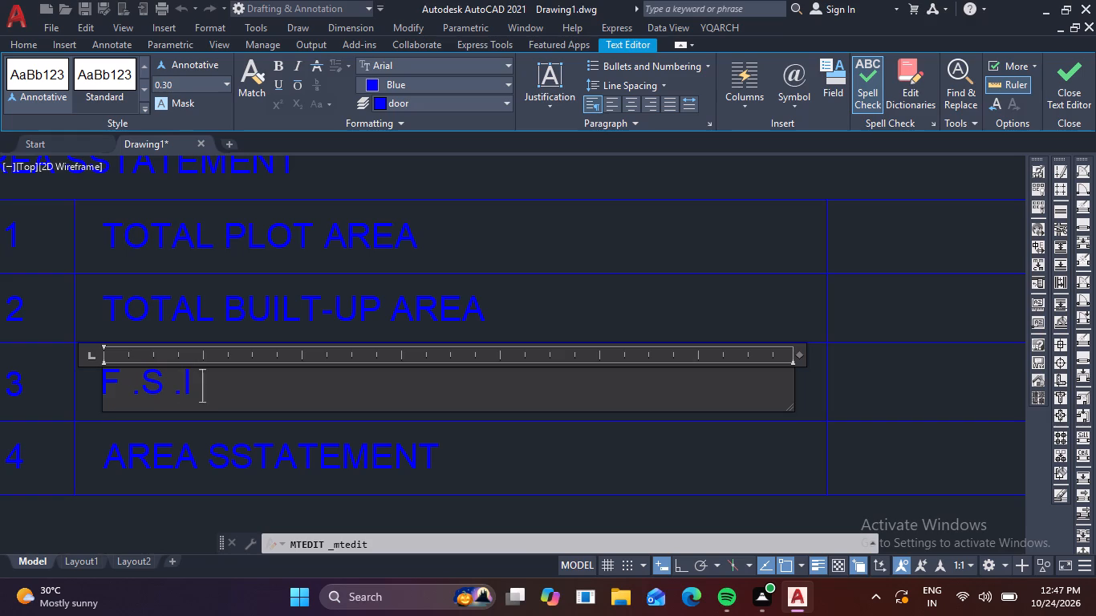
text(PE)
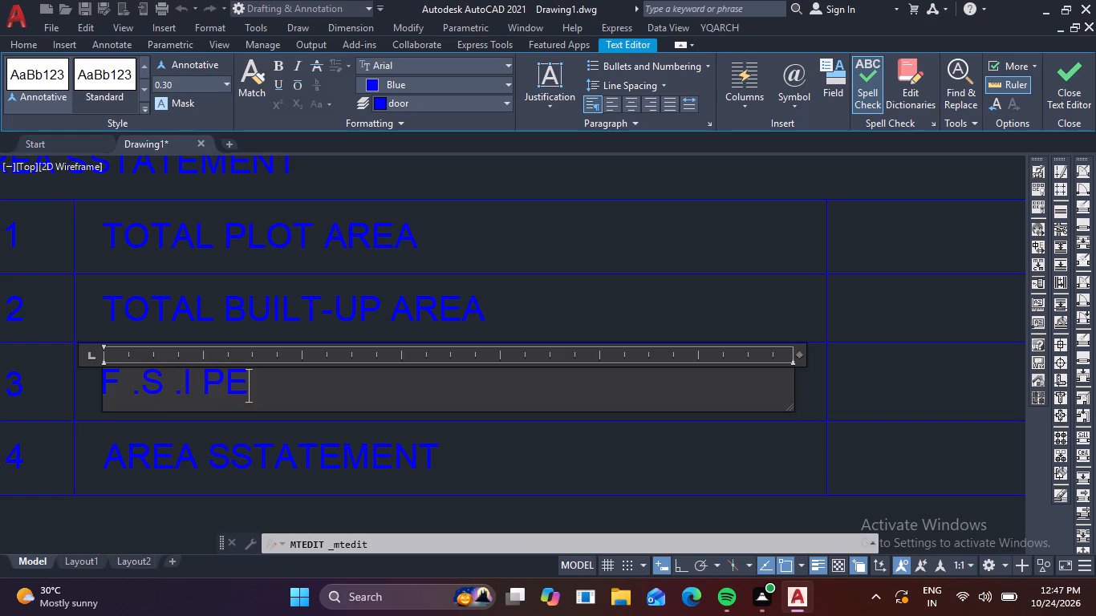
key(a)
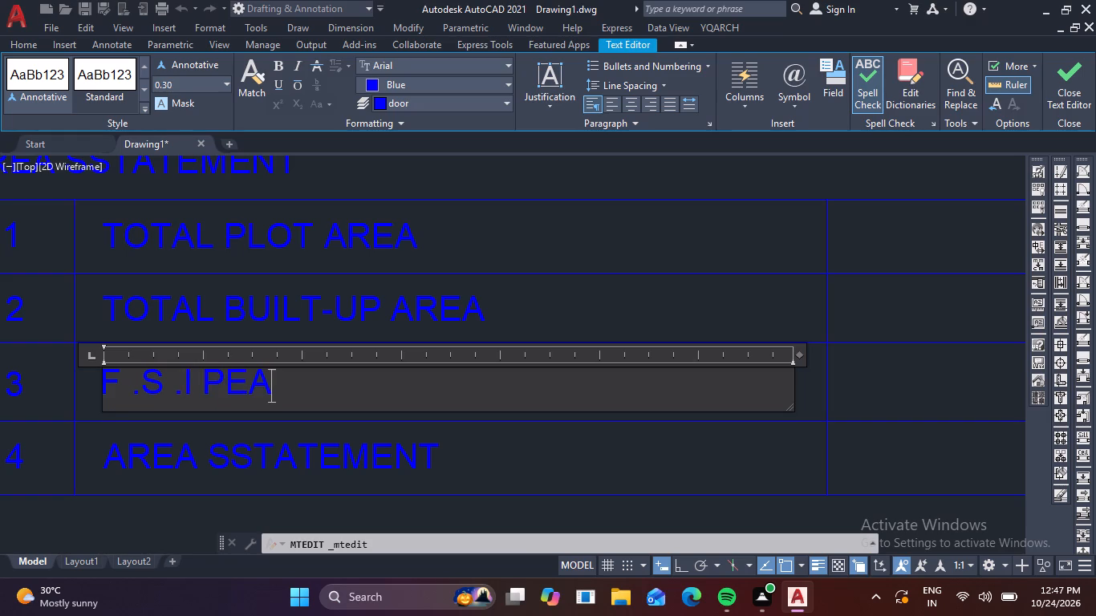
key(m)
text(SSIBLE)
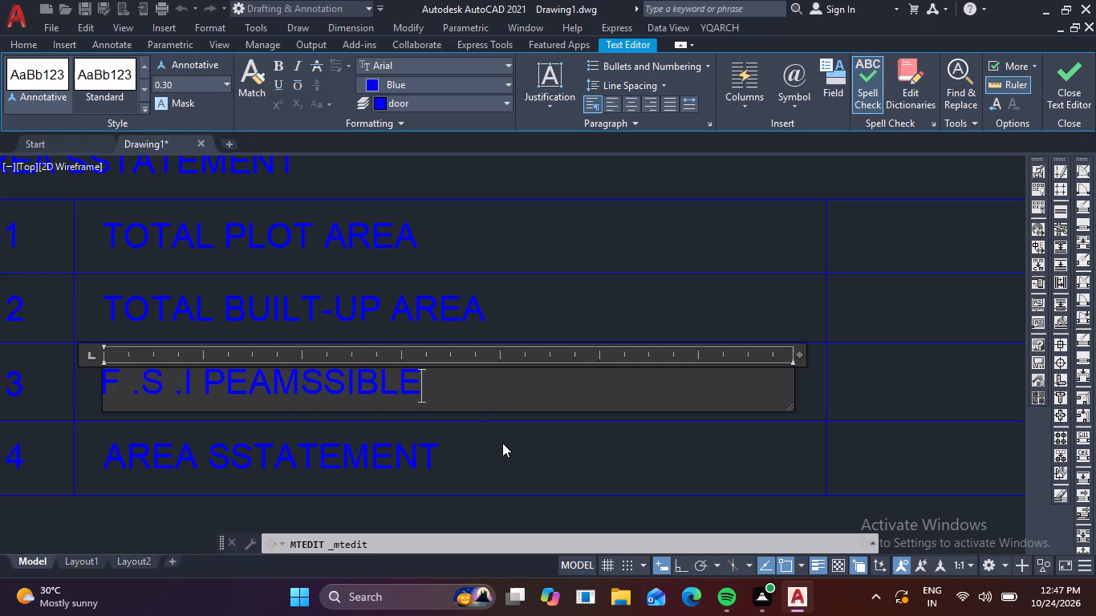
click(502, 443)
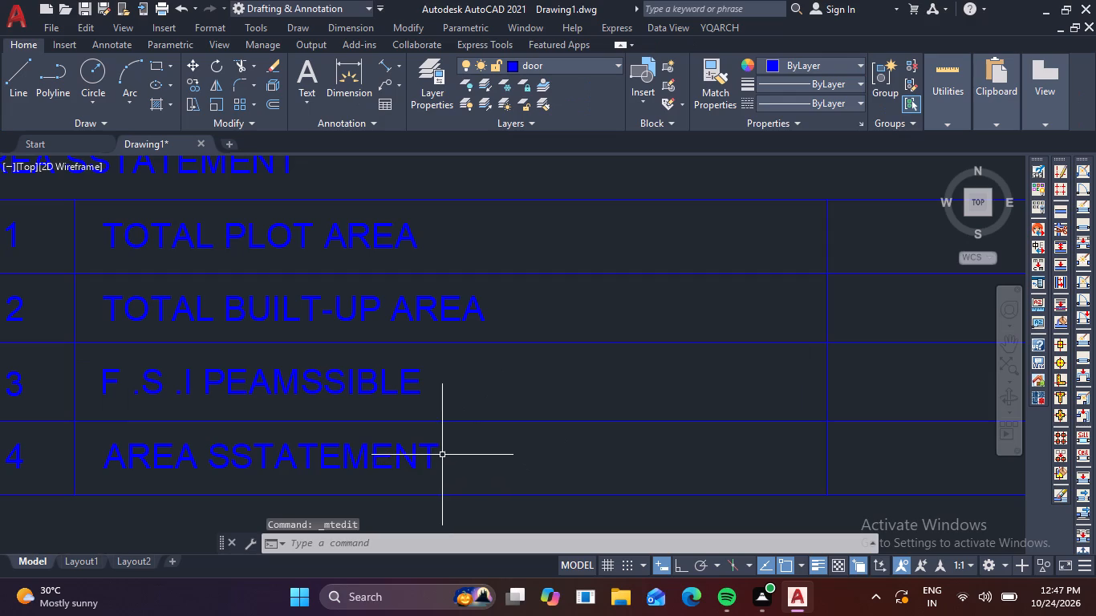
Replace the row 4 description text with F .S .I CONSUMED.
double_click(428, 451)
click(470, 456)
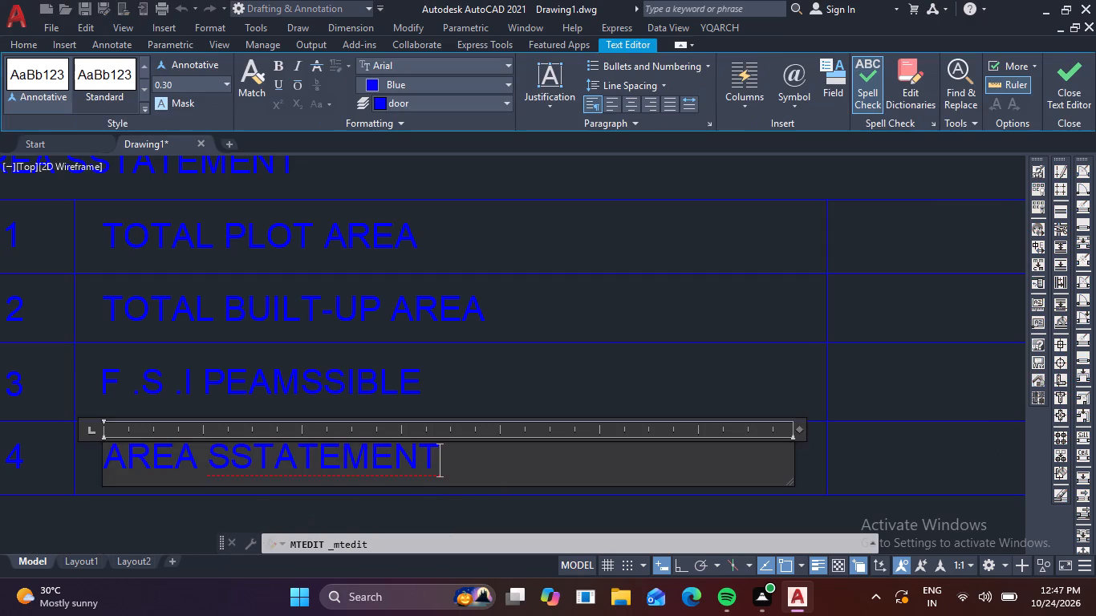
key(BackSpace)
key(BackSpace)
key(BackSpace)
key(BackSpace)
key(BackSpace)
key(BackSpace)
key(BackSpace)
key(BackSpace)
key(BackSpace)
key(BackSpace)
key(BackSpace)
key(BackSpace)
key(BackSpace)
key(BackSpace)
key(BackSpace)
key(BackSpace)
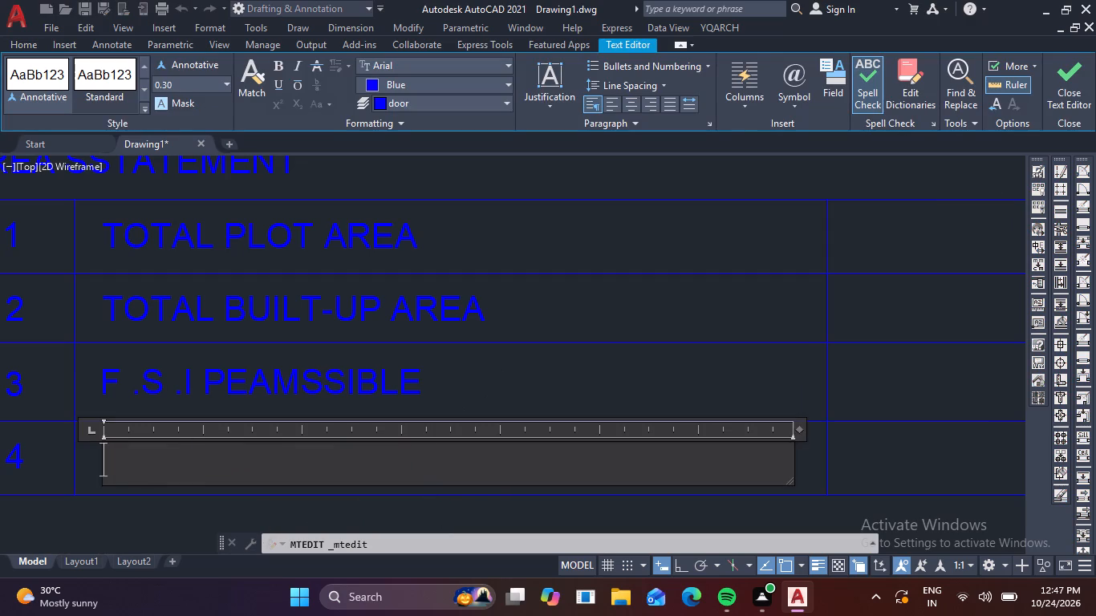
key(BackSpace)
text(F.)
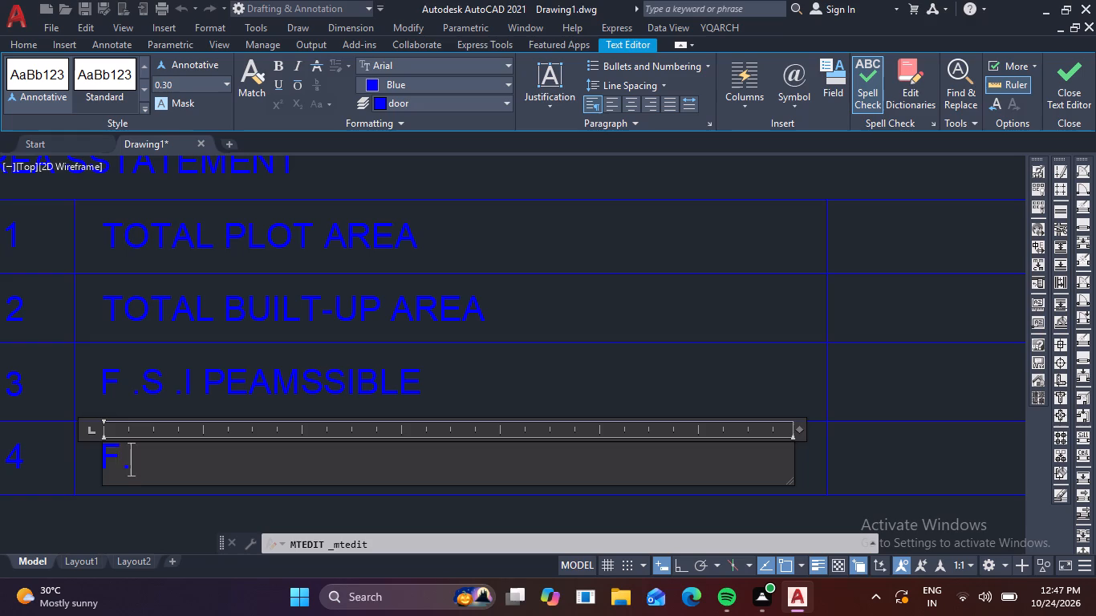
key(BackSpace)
key(space)
text(.)
text(S)
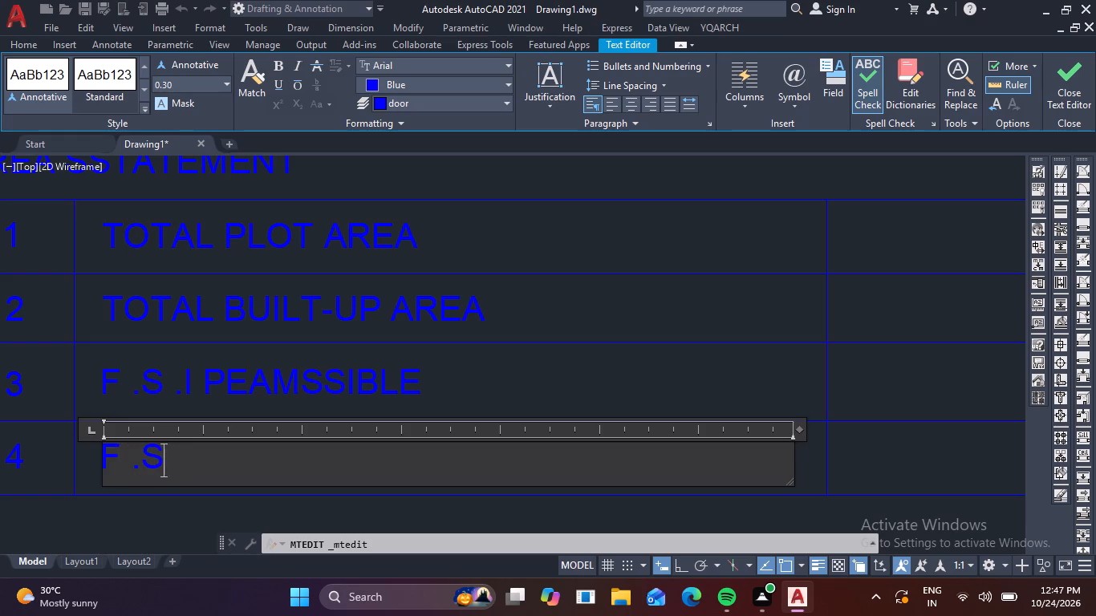
key(space)
key(period)
key(i)
key(space)
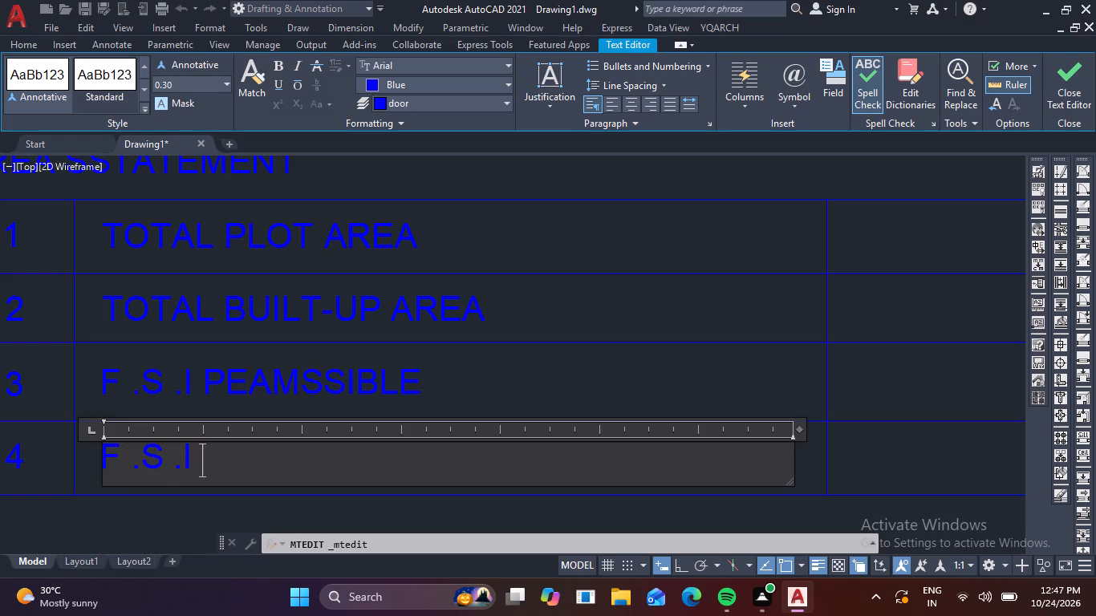
text(CON)
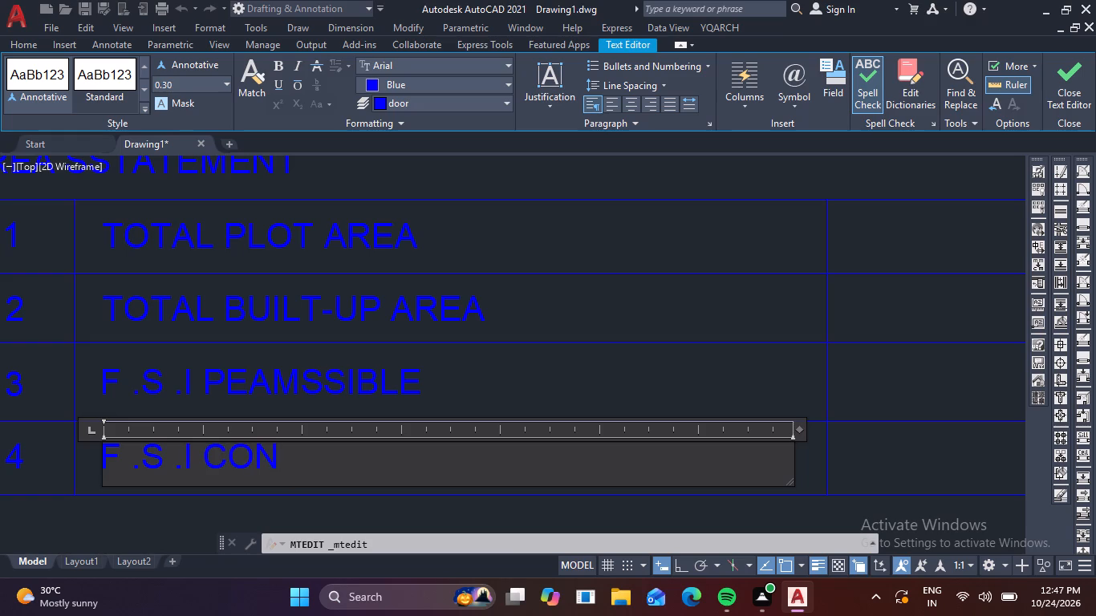
key(s)
key(u)
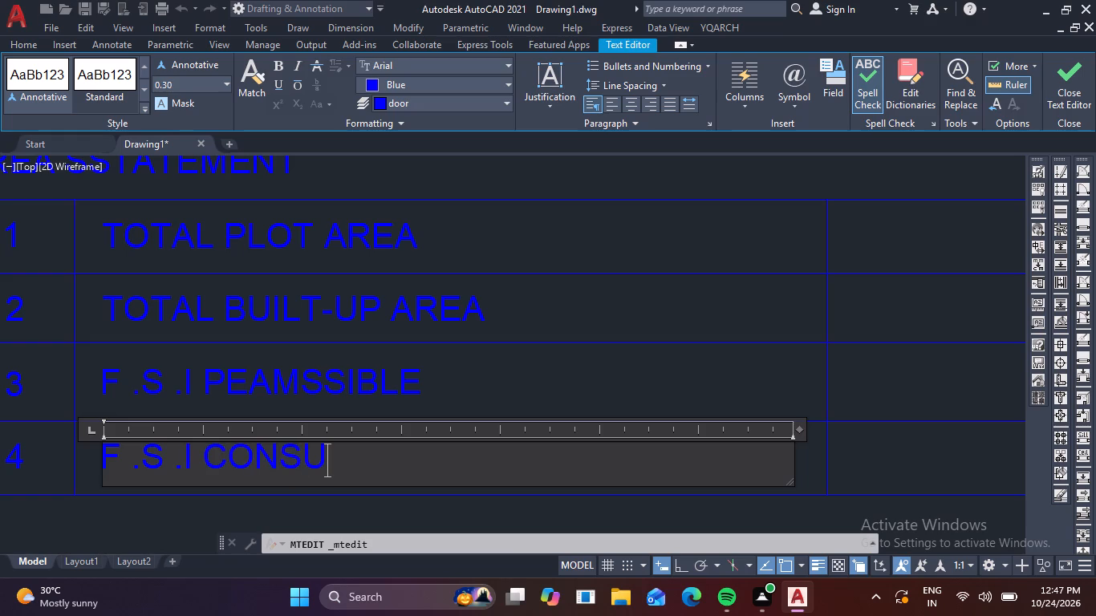
text(MED)
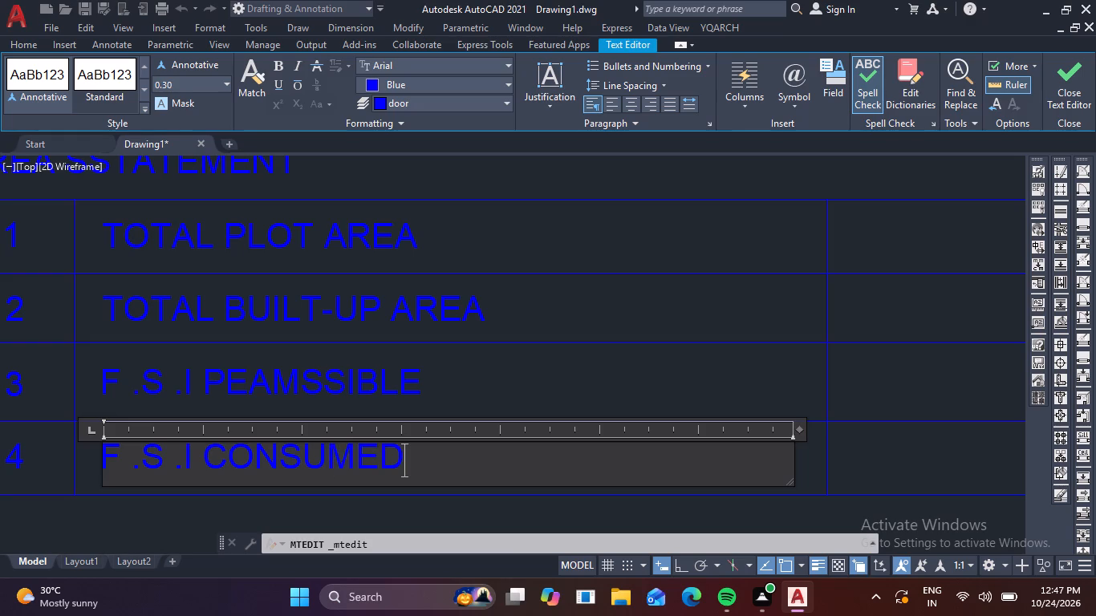
click(591, 366)
Copy the TOTAL PLOT AREA text from row 1 into the third column of rows 1 to 4, vertically aligned.
scroll(591, 366, down, 1)
middle_drag(560, 376, 317, 415)
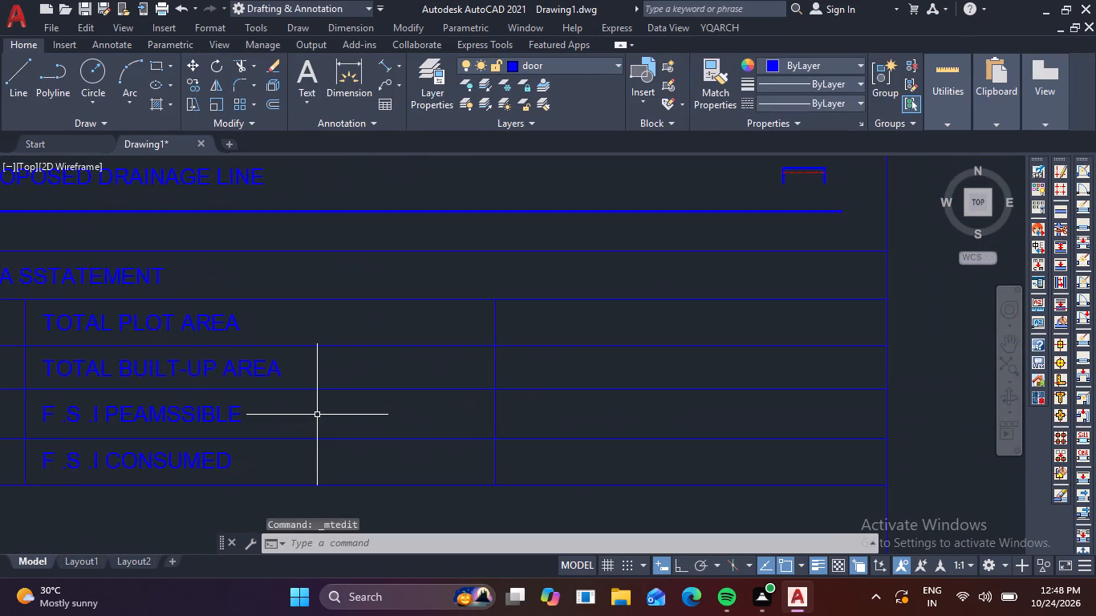
click(212, 330)
text(CO)
key(space)
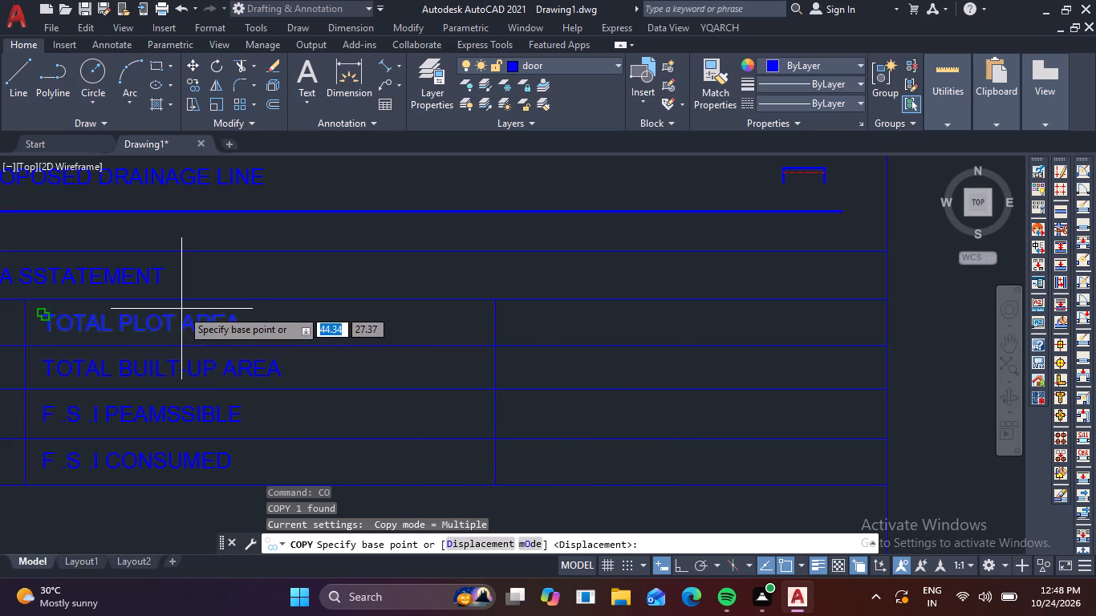
click(177, 319)
scroll(549, 314, up, 2)
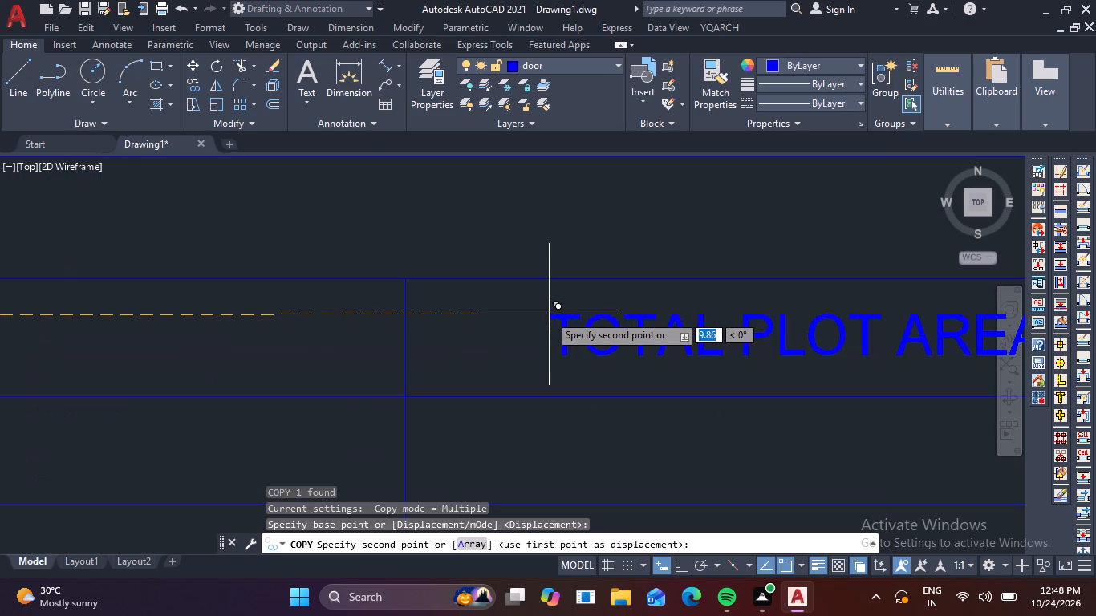
click(538, 312)
scroll(537, 318, down, 5)
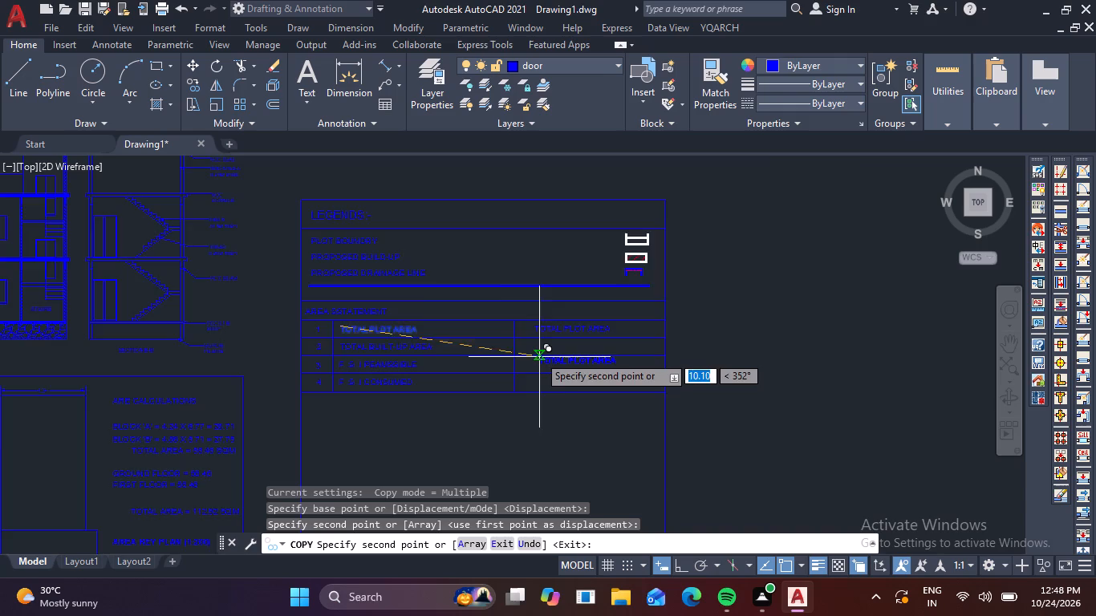
scroll(536, 351, up, 2)
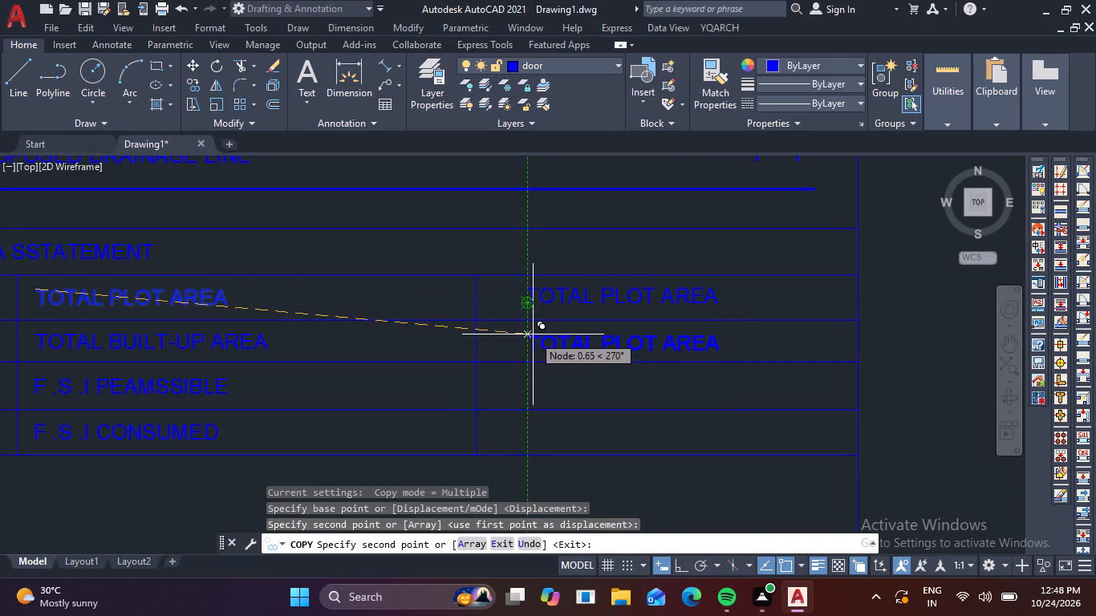
click(533, 334)
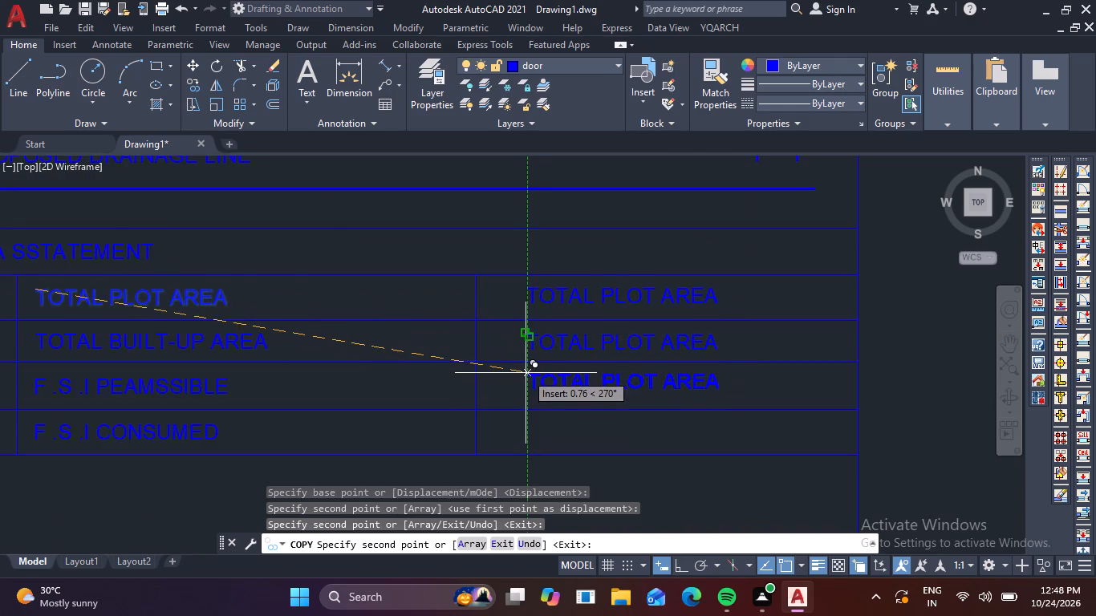
click(526, 373)
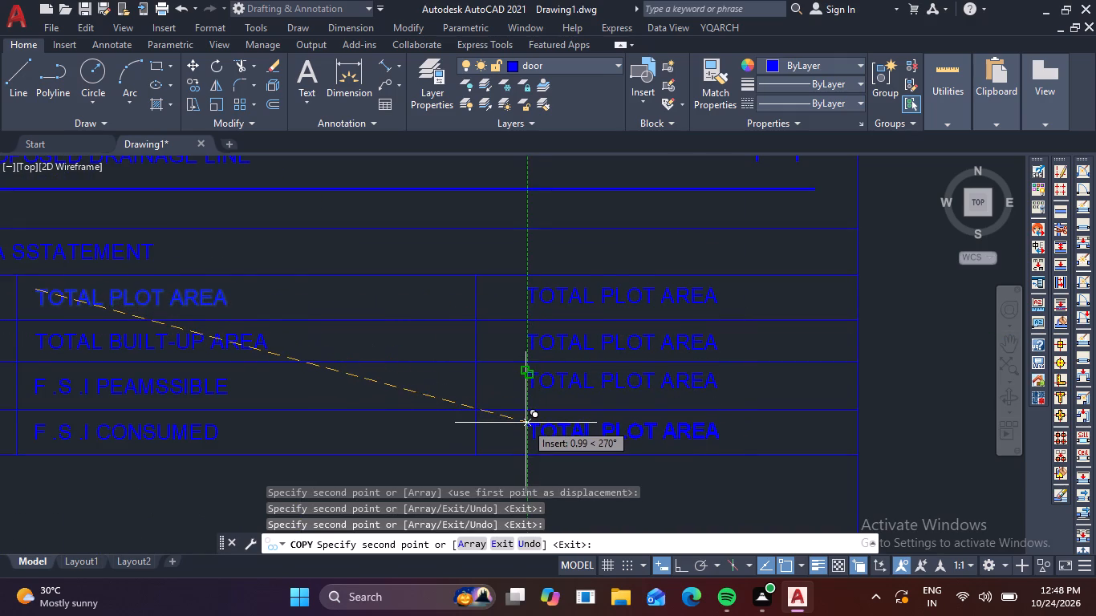
click(526, 423)
key(Escape)
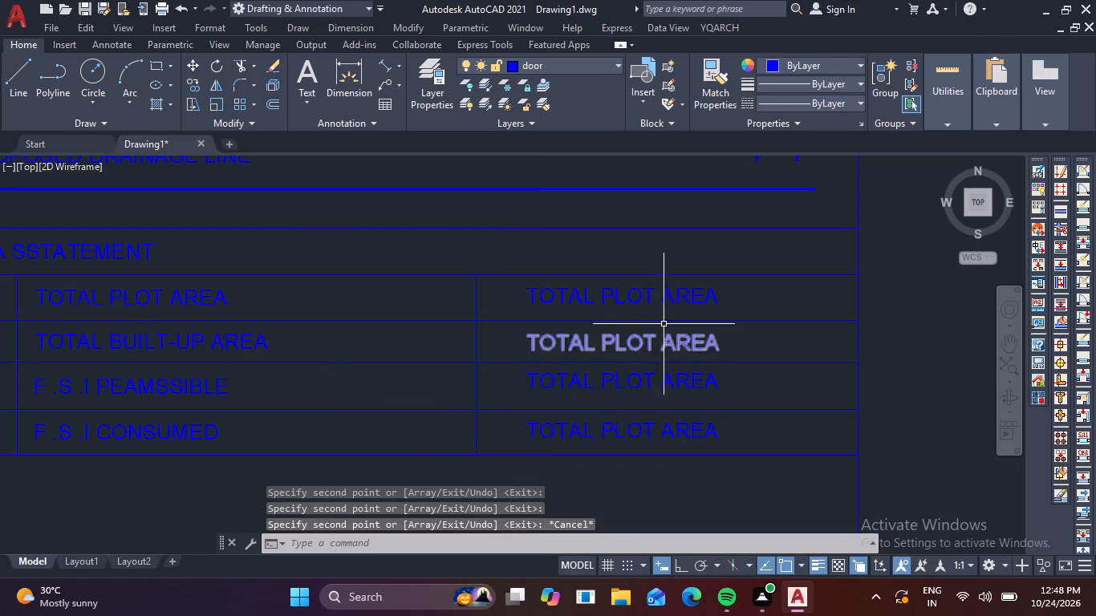
Replace the row 1 value text in the area statement table's third column with 133.2 SQM.
click(678, 309)
triple_click(668, 300)
click(767, 301)
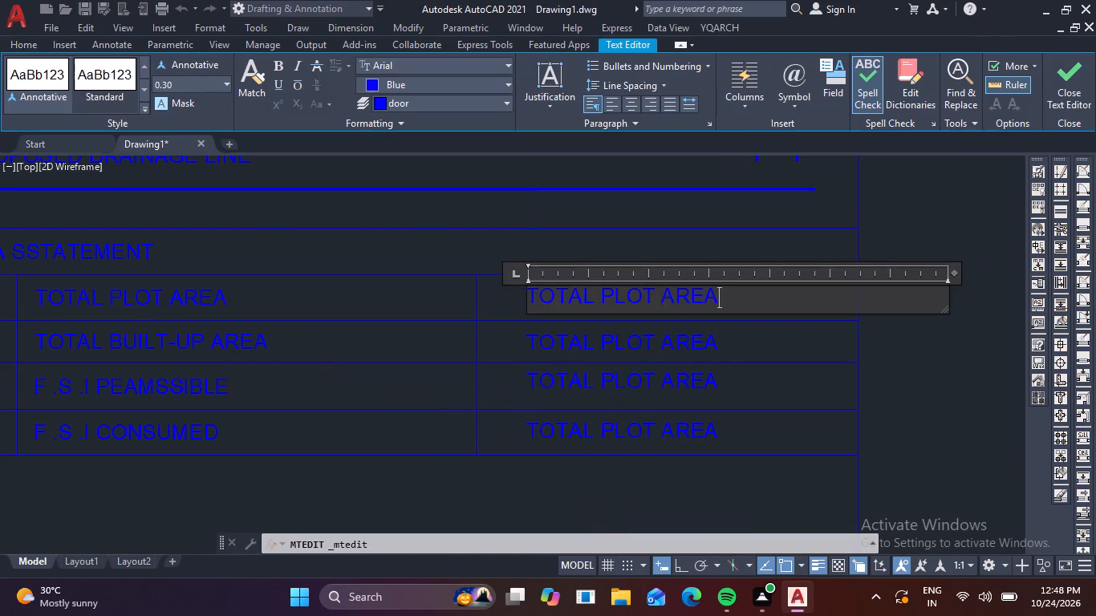
key(BackSpace)
key(BackSpace)
key(BackSpace)
key(BackSpace)
key(BackSpace)
key(BackSpace)
key(BackSpace)
key(BackSpace)
key(BackSpace)
key(BackSpace)
key(BackSpace)
key(BackSpace)
key(BackSpace)
key(BackSpace)
key(BackSpace)
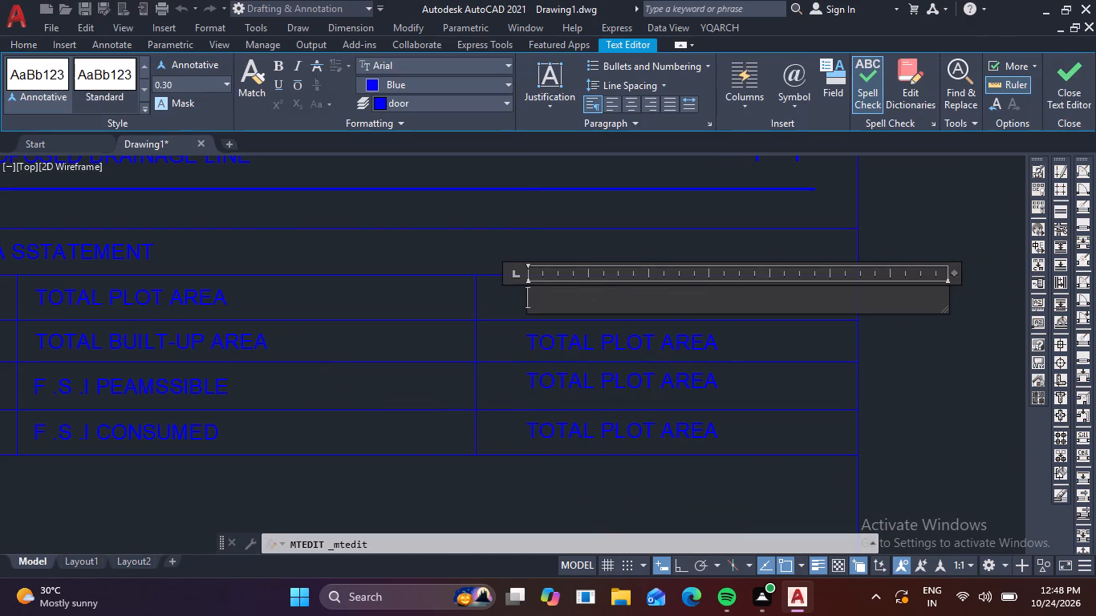
text(133)
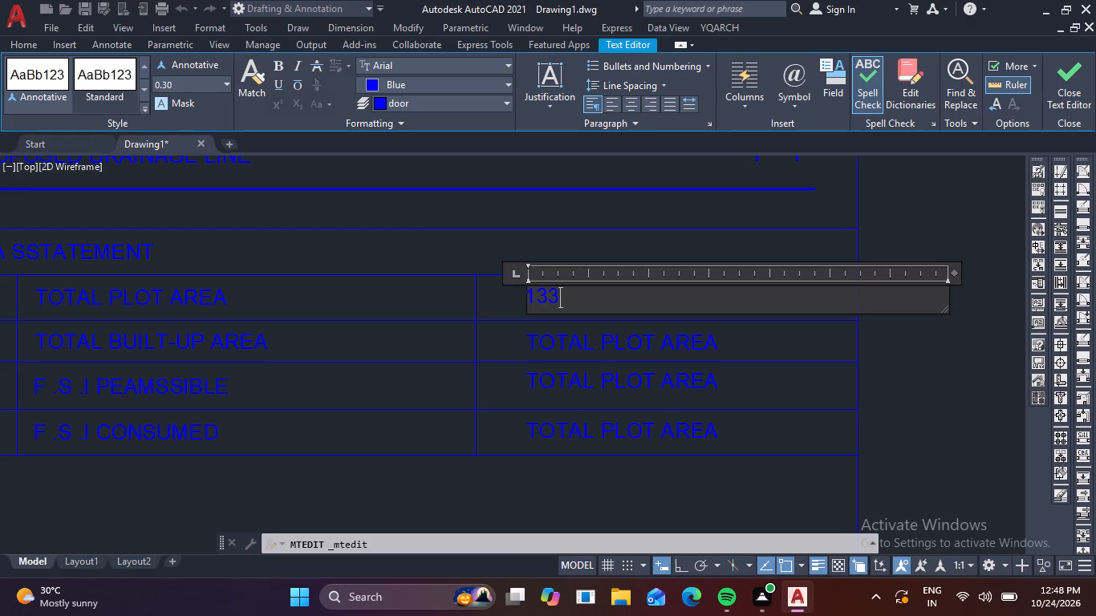
text(.2)
key(space)
text(S)
key(q)
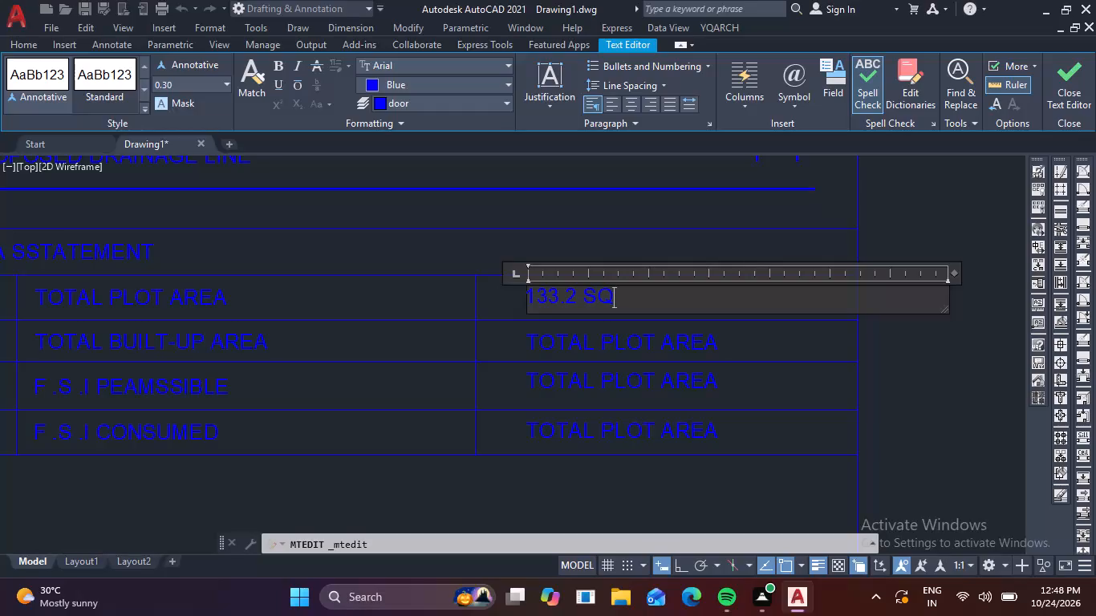
key(m)
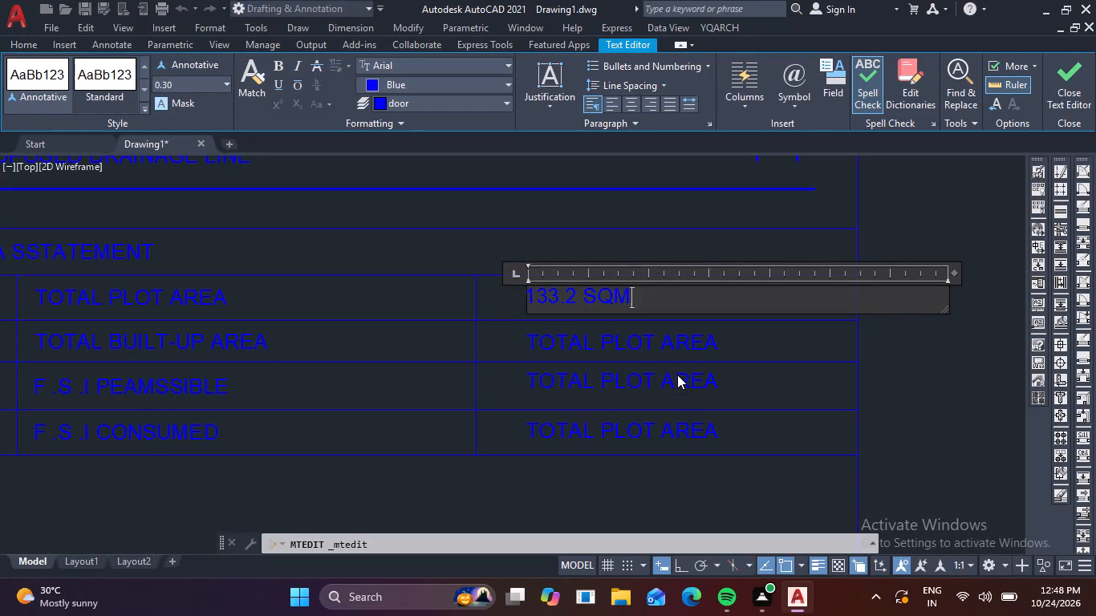
click(668, 349)
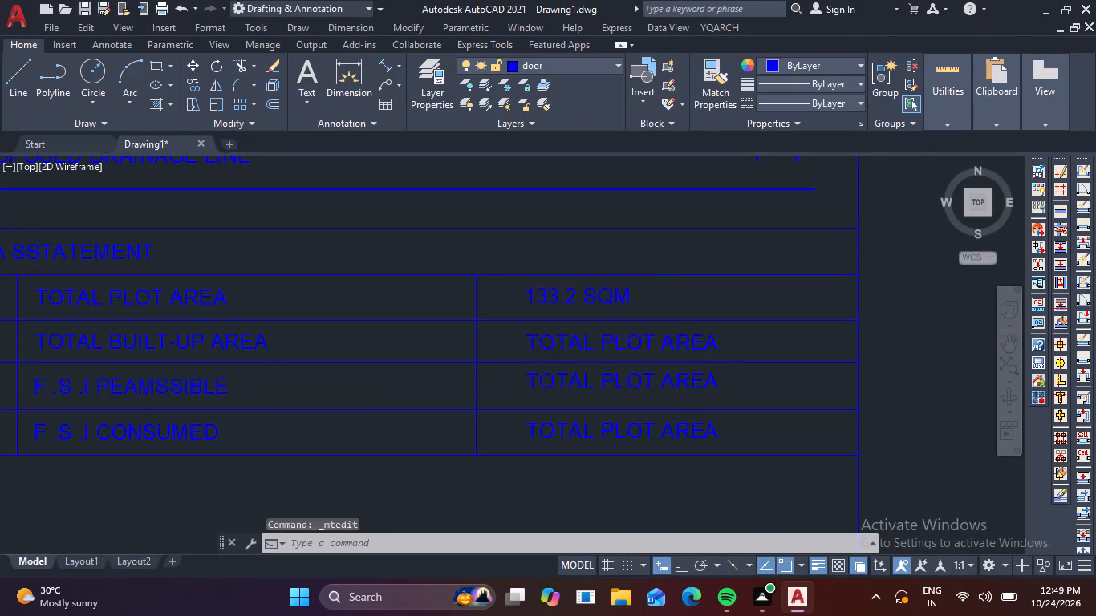
Replace the row 2 value text beside TOTAL BUILT-UP AREA with 112.92 SM.
double_click(680, 343)
click(735, 338)
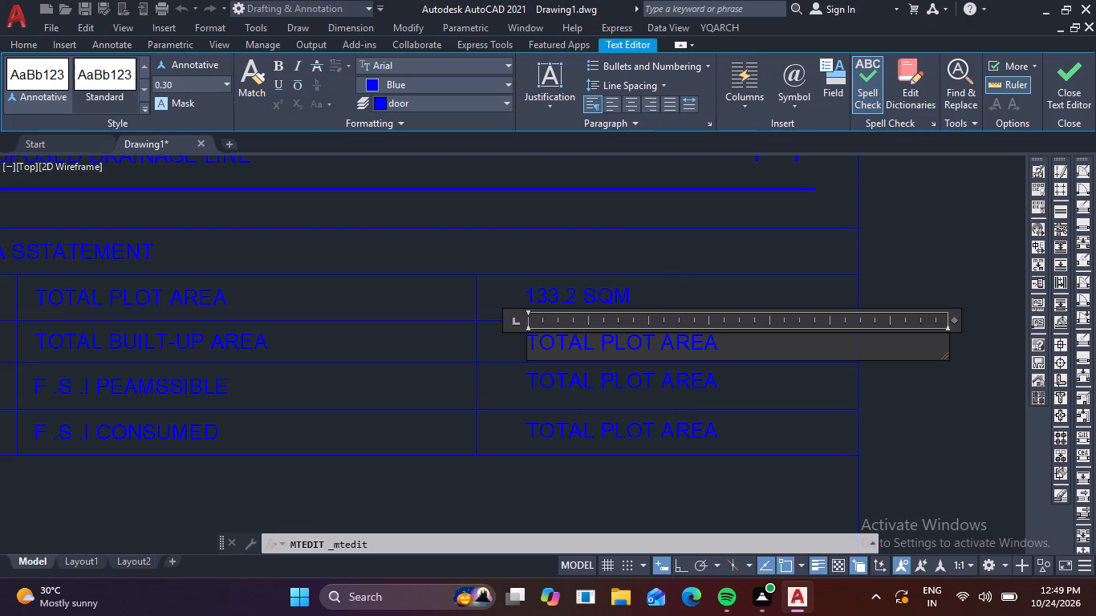
key(BackSpace)
key(BackSpace)
key(BackSpace)
key(BackSpace)
key(BackSpace)
key(BackSpace)
key(BackSpace)
key(BackSpace)
key(BackSpace)
key(BackSpace)
key(BackSpace)
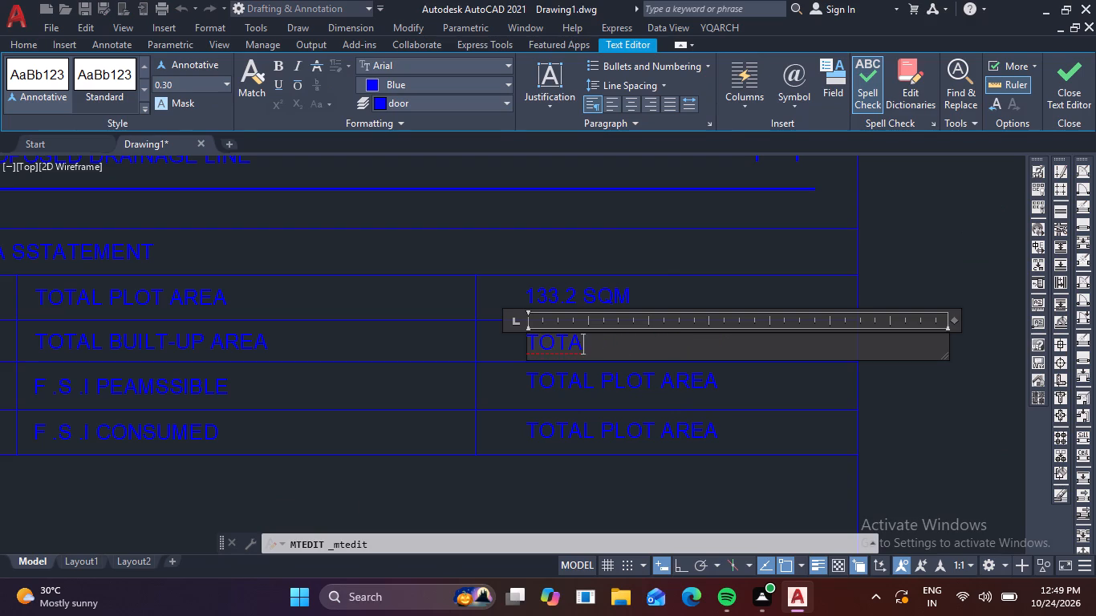
key(BackSpace)
key(BackSpace)
key(BackSpace)
key(BackSpace)
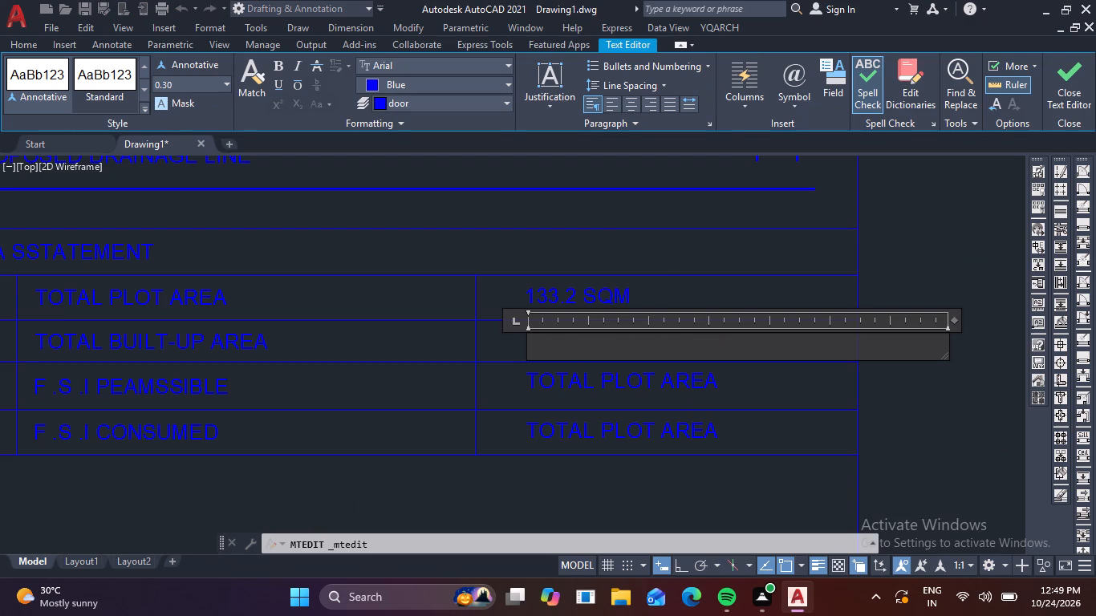
text(12)
key(BackSpace)
text(12)
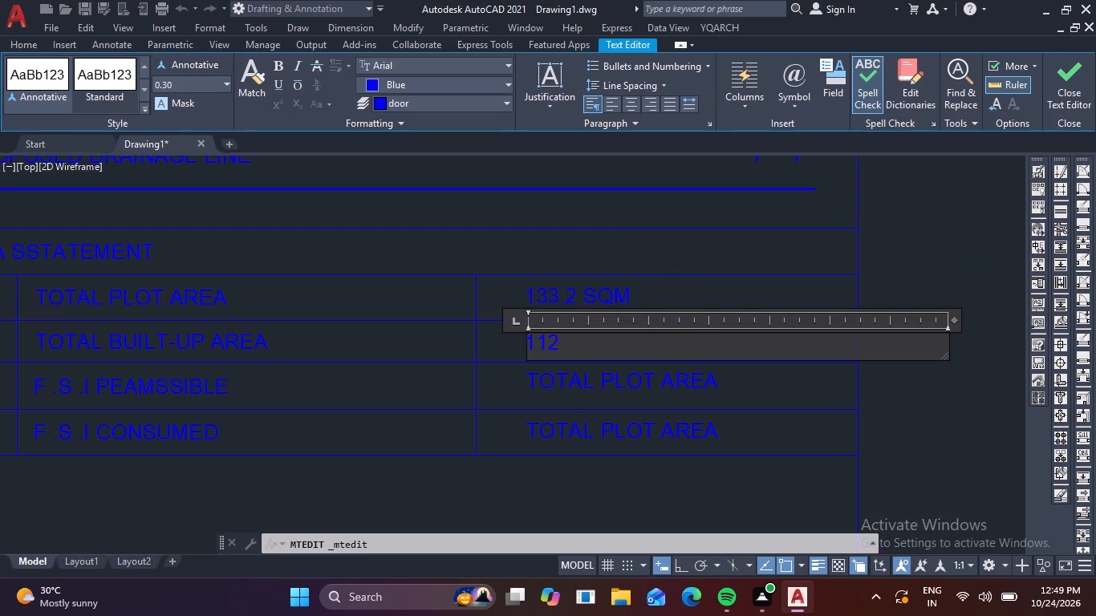
key(period)
text(92)
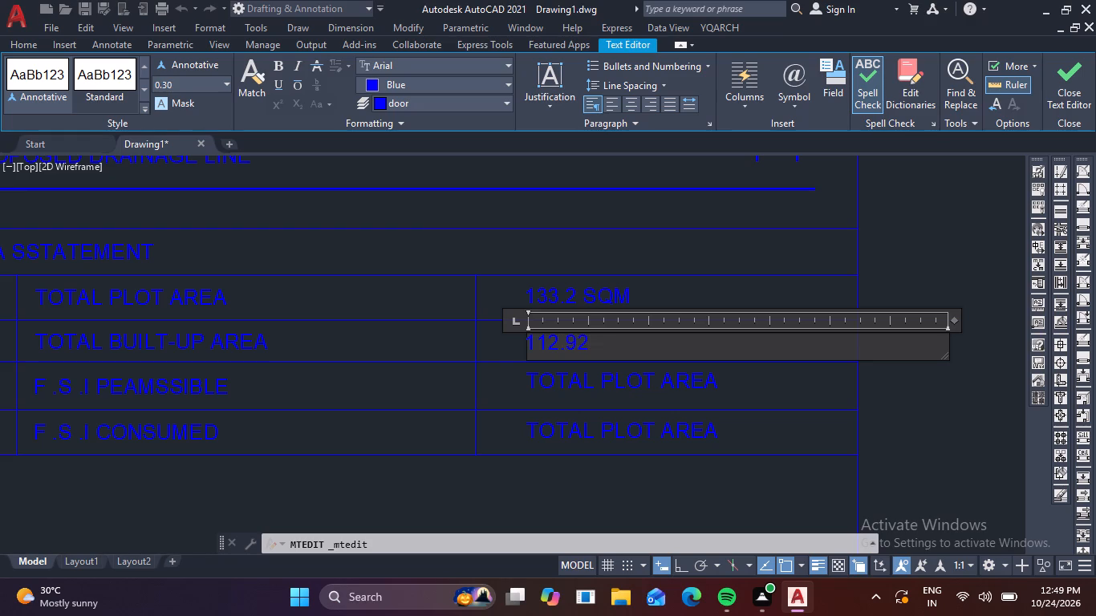
key(space)
key(s)
key(m)
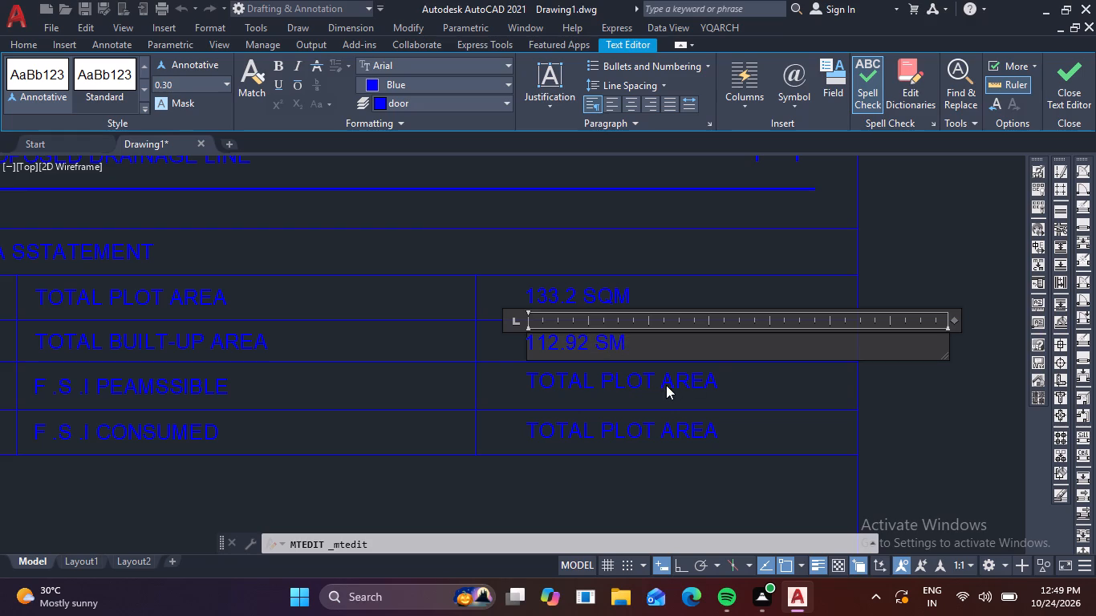
click(666, 385)
Replace the row 3 value text beside F .S .I PEAMSSIBLE with 1.8.
double_click(676, 379)
click(745, 371)
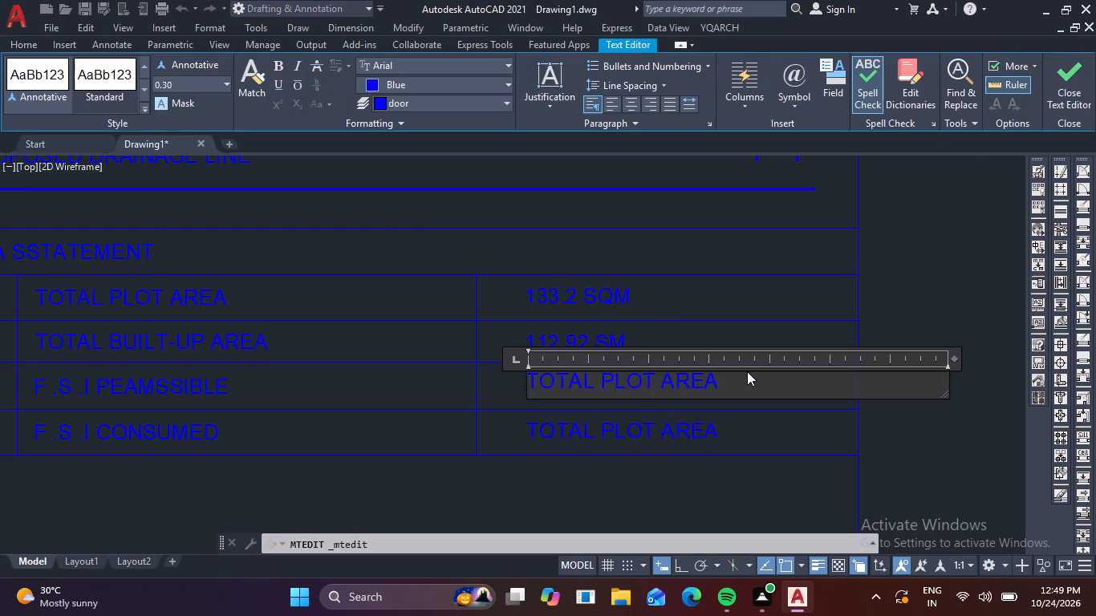
click(745, 372)
key(BackSpace)
key(BackSpace)
key(BackSpace)
key(BackSpace)
key(BackSpace)
key(BackSpace)
key(BackSpace)
key(BackSpace)
key(BackSpace)
key(BackSpace)
key(BackSpace)
key(BackSpace)
key(BackSpace)
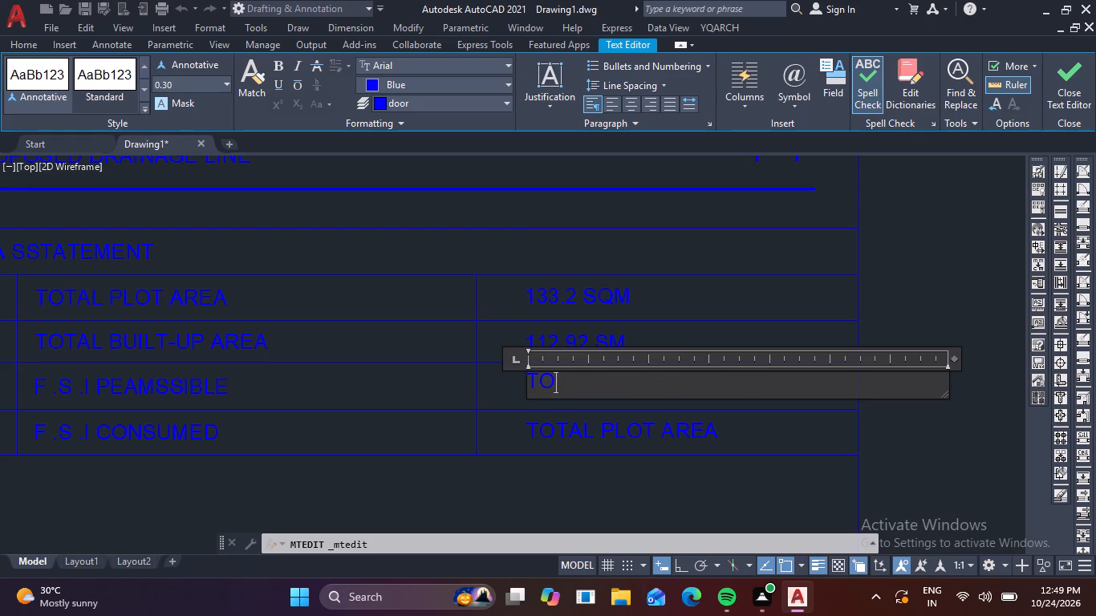
key(BackSpace)
key(BackSpace)
text(1.)
key(8)
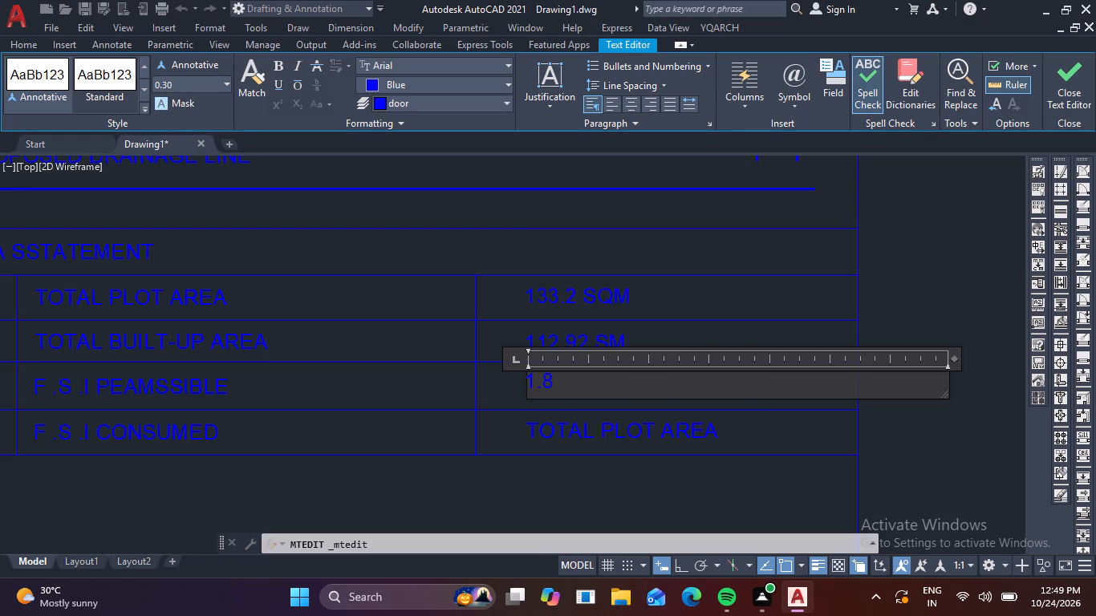
click(686, 432)
Replace the row 4 value text beside F .S .I CONSUMED with 088.
triple_click(705, 425)
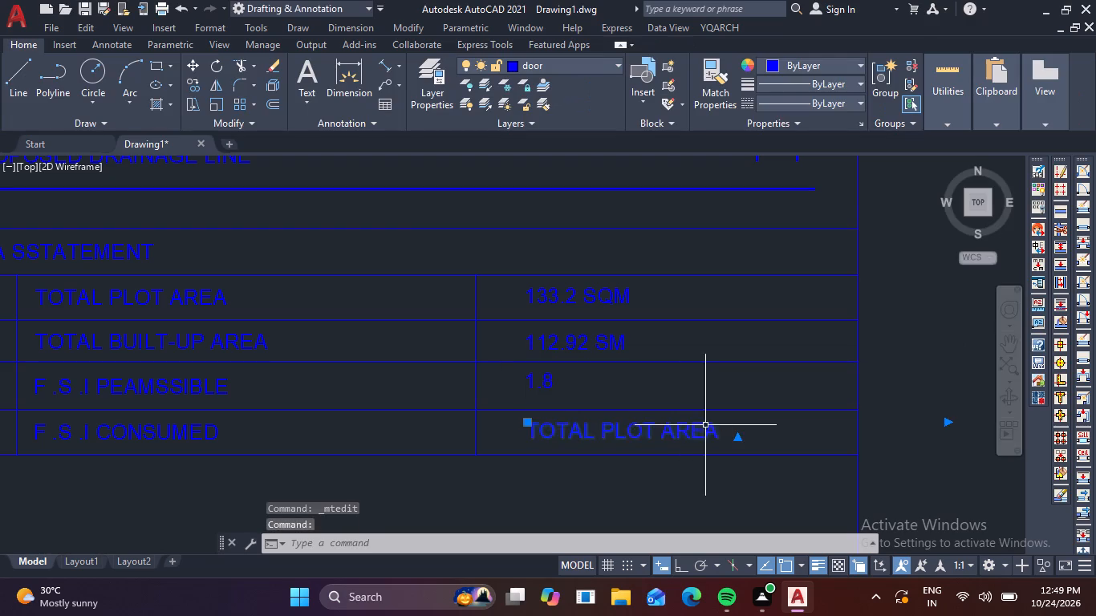
click(753, 425)
key(BackSpace)
key(BackSpace)
key(BackSpace)
key(BackSpace)
key(BackSpace)
key(BackSpace)
key(BackSpace)
key(BackSpace)
key(BackSpace)
key(BackSpace)
key(BackSpace)
key(BackSpace)
key(BackSpace)
key(BackSpace)
key(BackSpace)
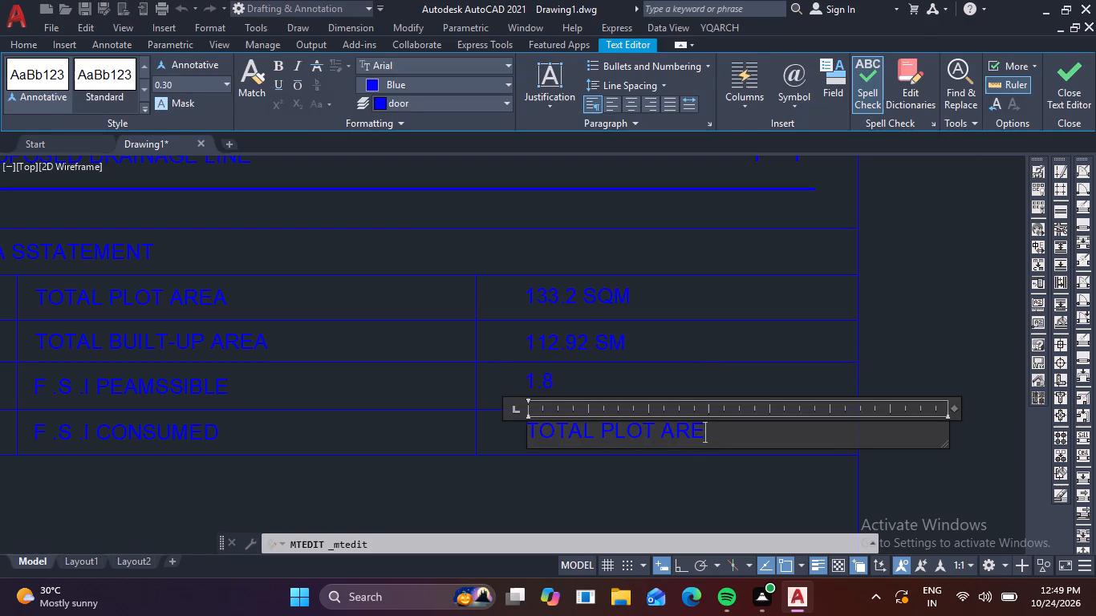
key(BackSpace)
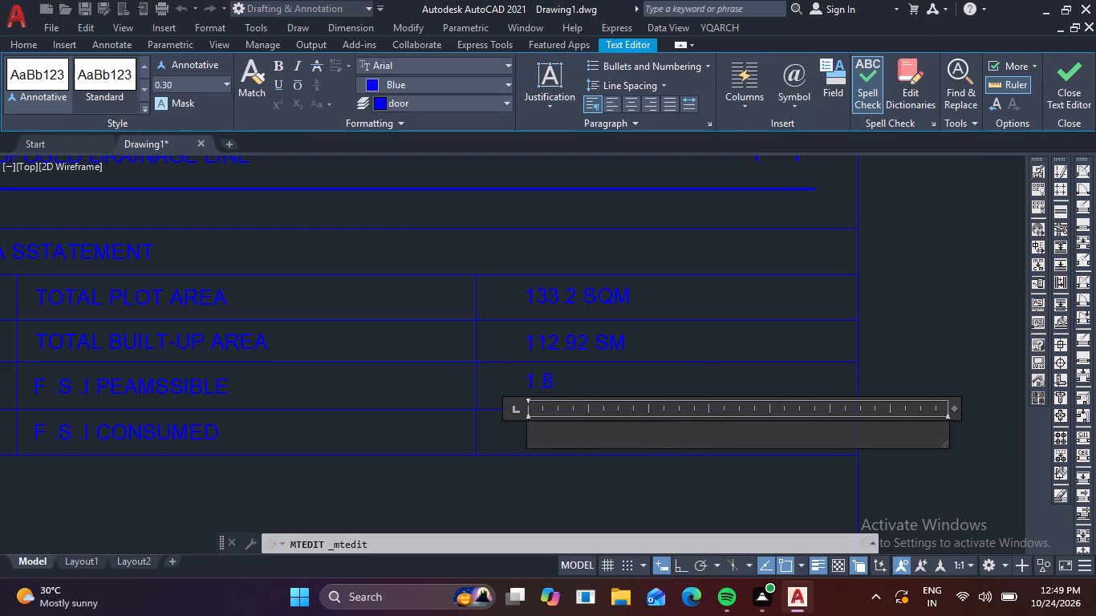
key(0)
text(88)
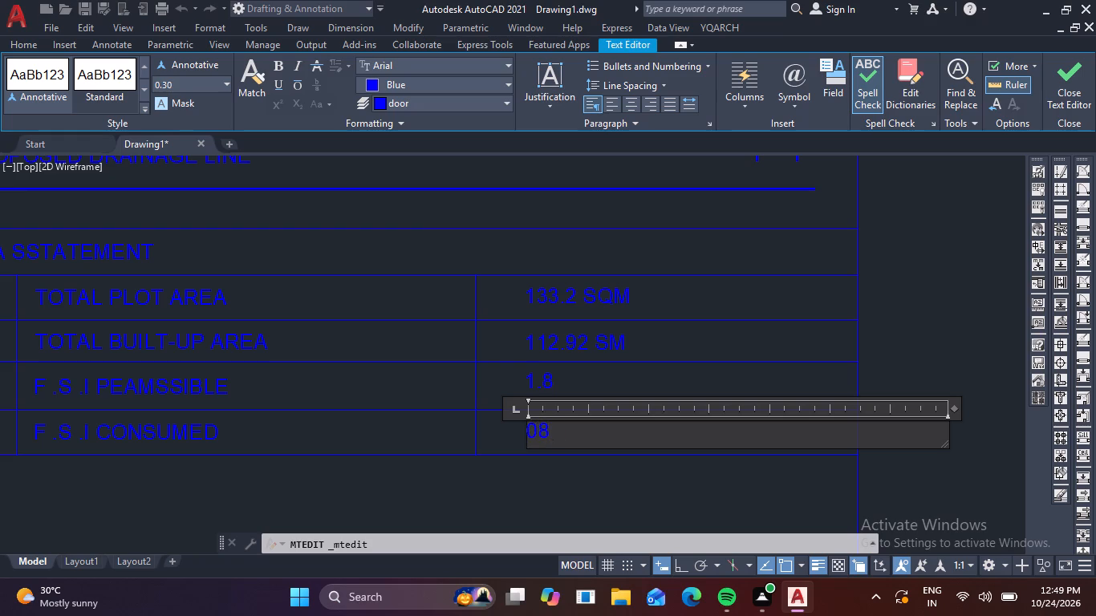
click(566, 509)
Draw a horizontal line about 18.33 long between the frame's side edges, a short gap below row 4 of the area statement table.
scroll(592, 488, down, 1)
middle_drag(589, 488, 530, 322)
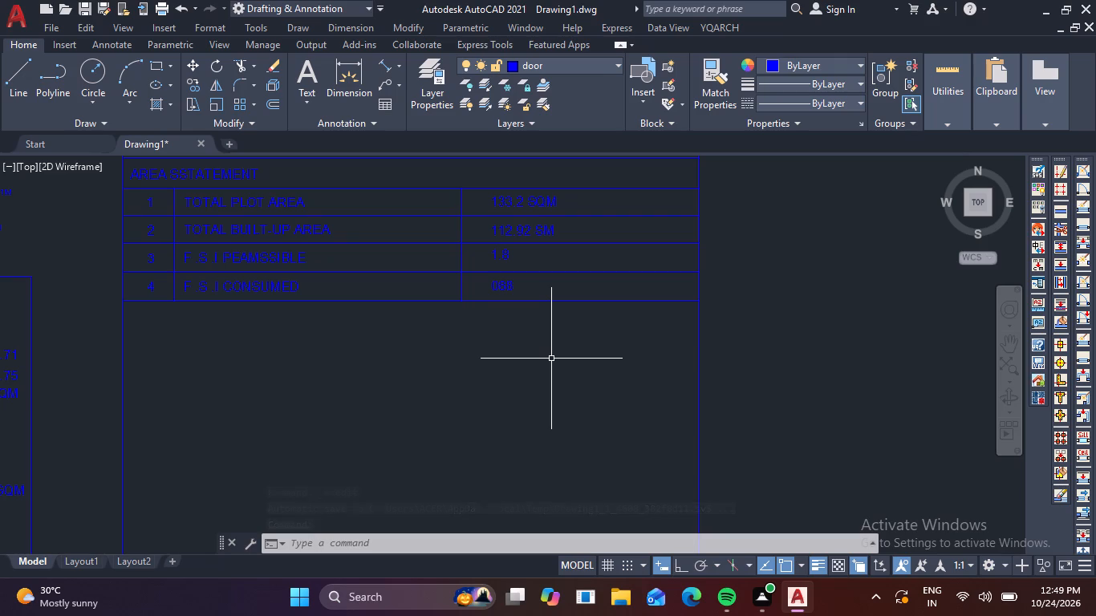
text(L)
key(space)
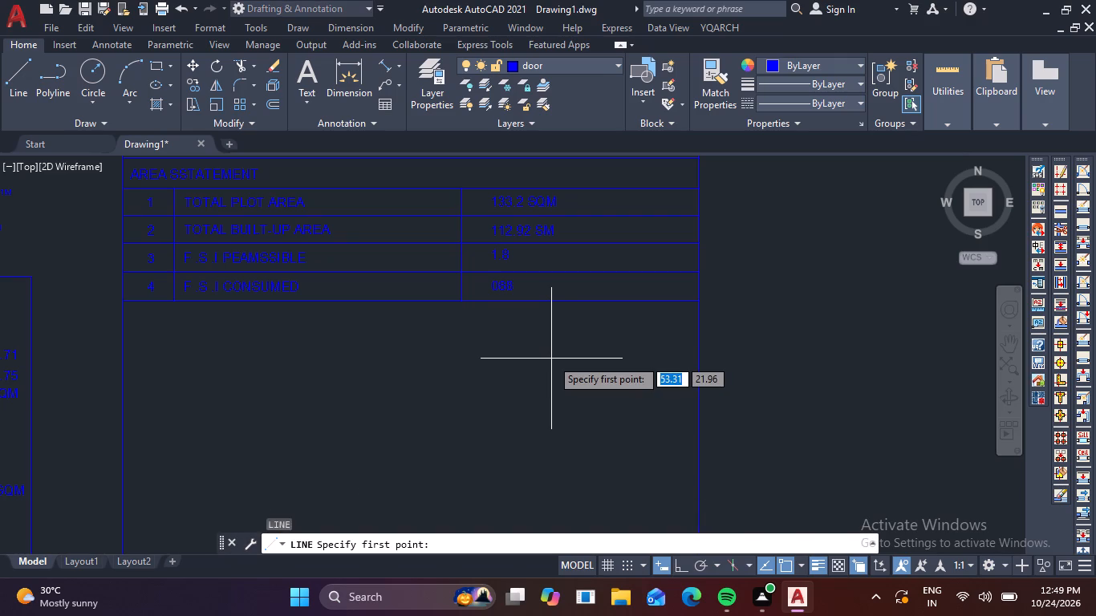
click(125, 334)
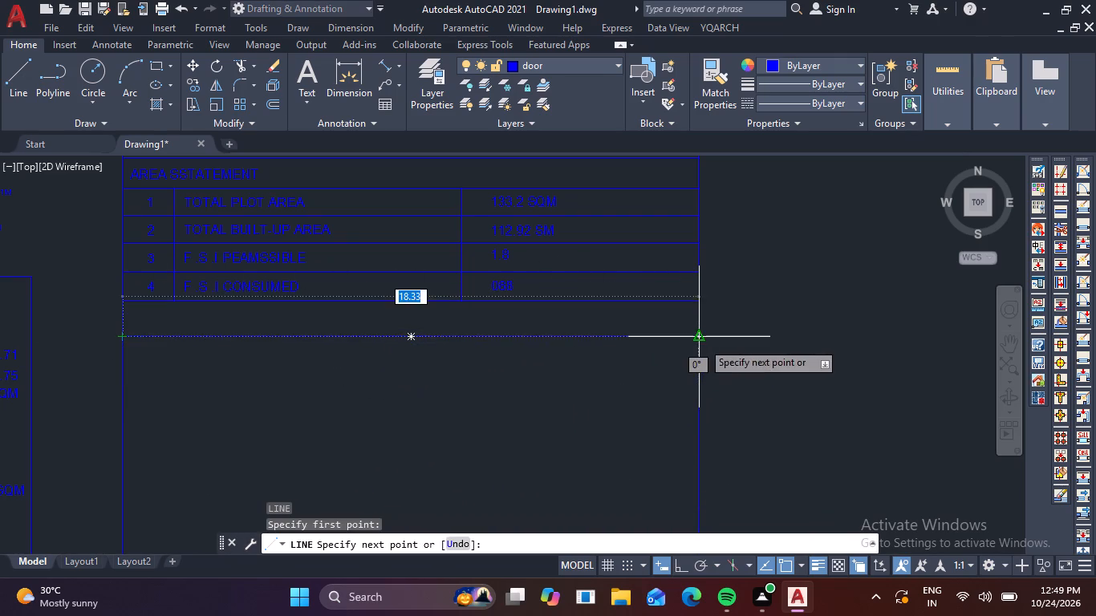
click(700, 338)
key(space)
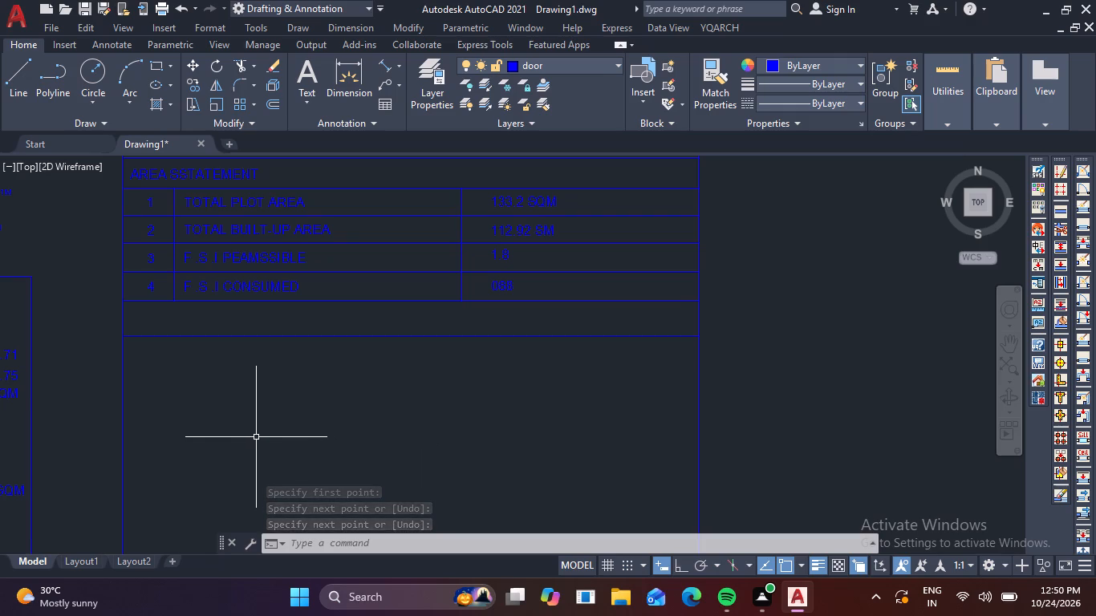
Draw three spaced horizontal lines, each about 18.33 long, between the frame's side edges below the existing line under row 4.
key(space)
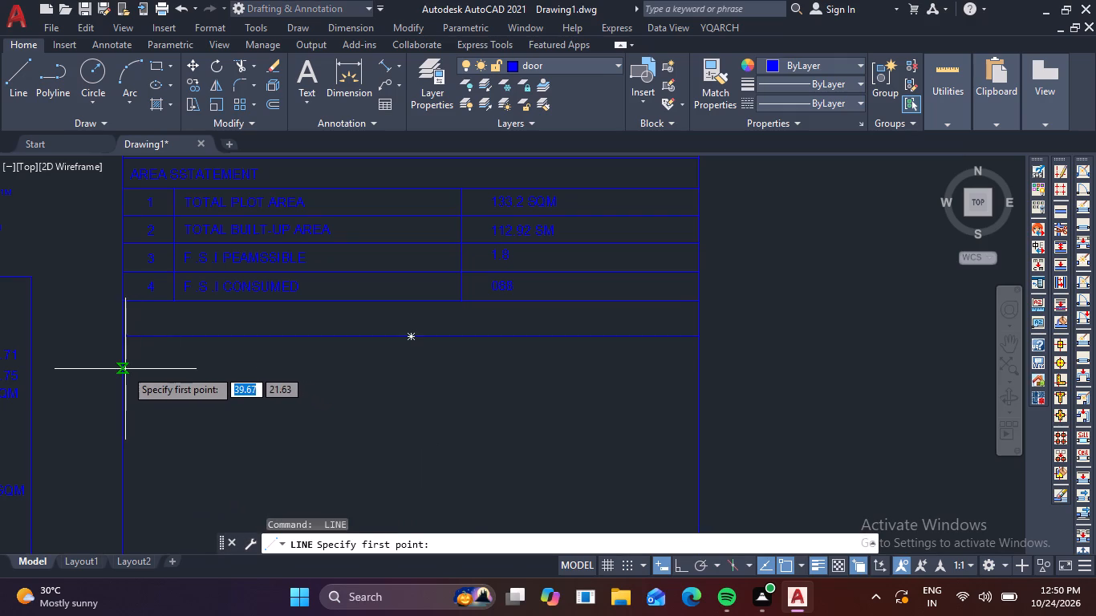
click(125, 369)
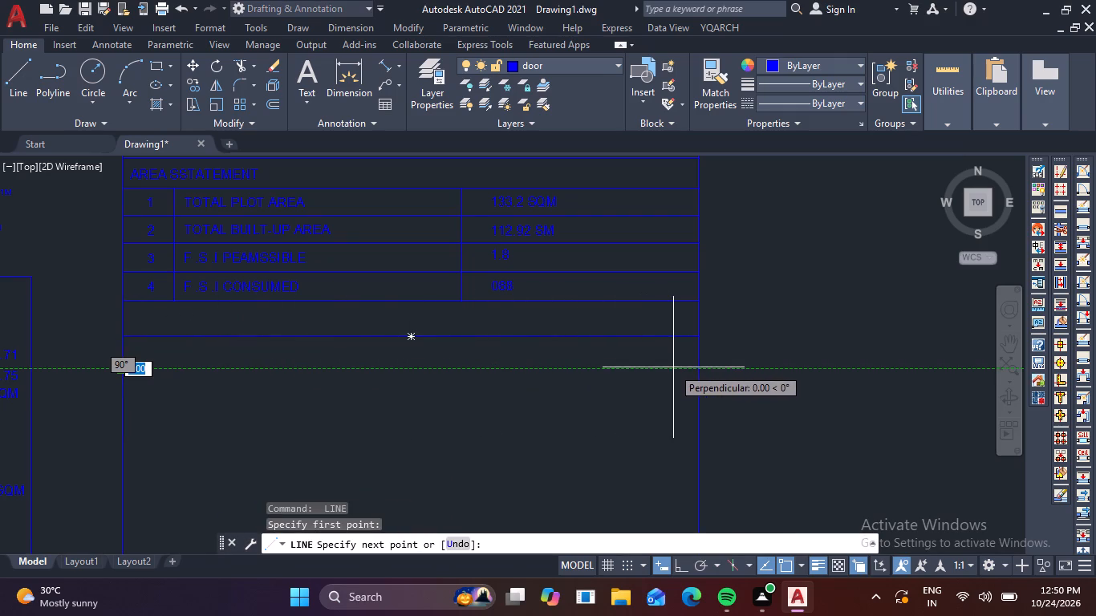
click(703, 367)
key(space)
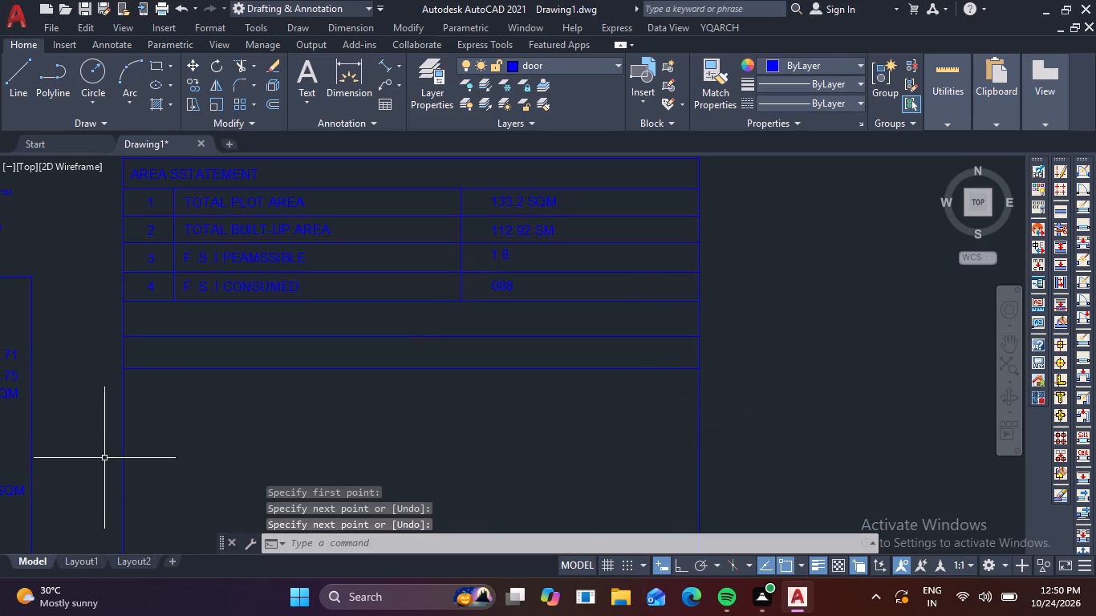
key(space)
click(123, 398)
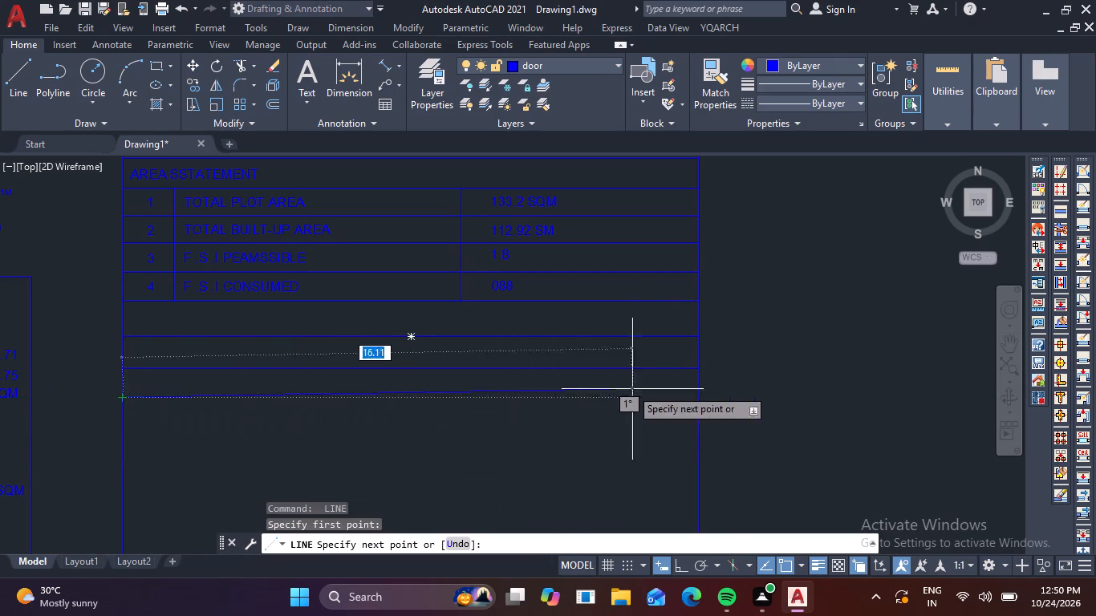
click(706, 396)
key(space)
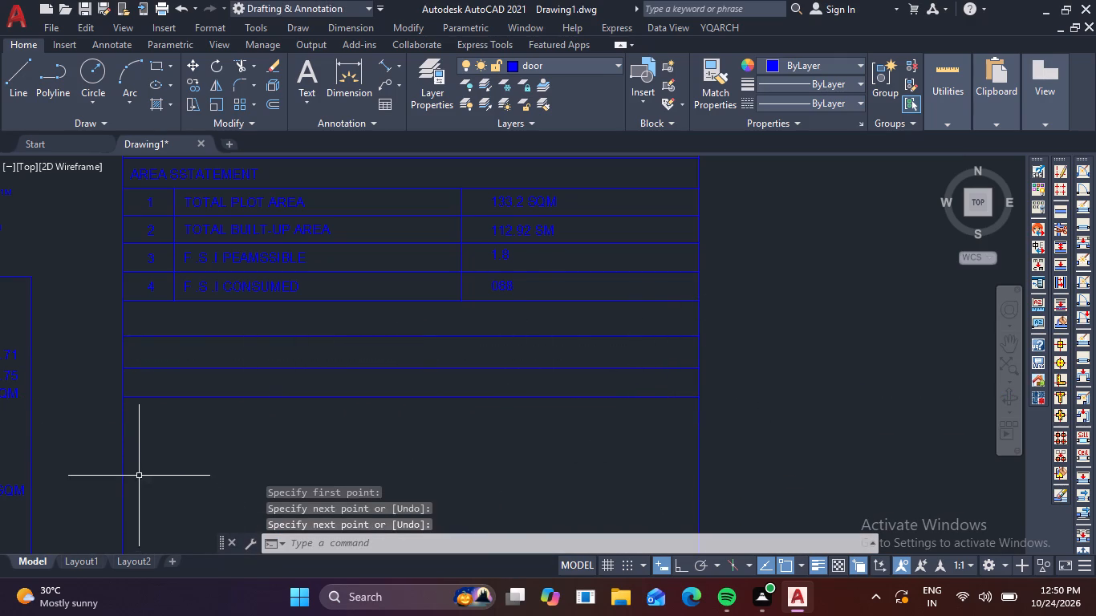
key(space)
click(123, 426)
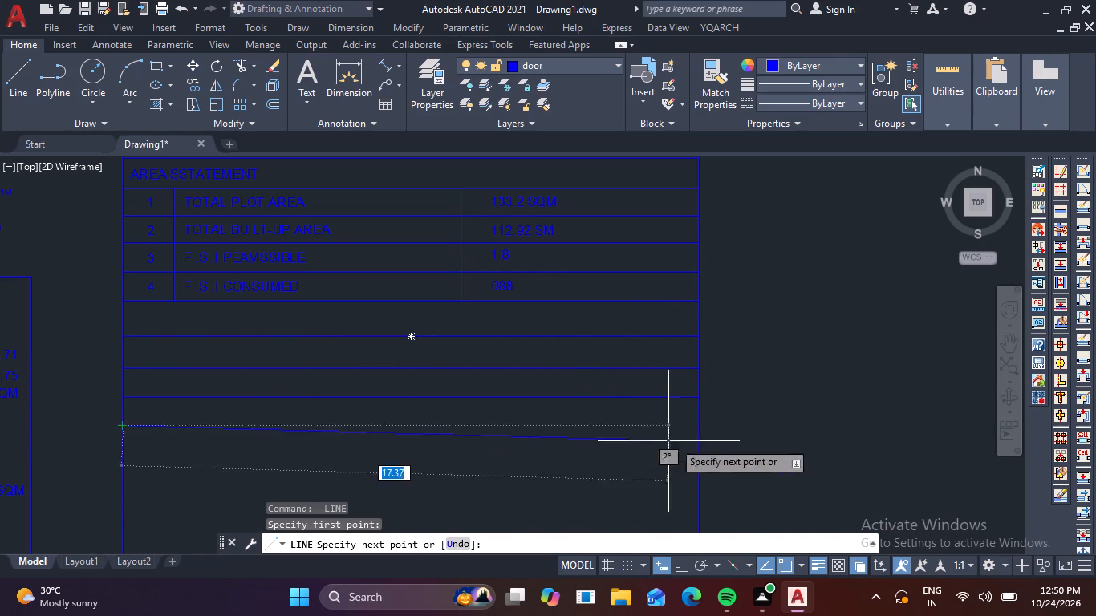
click(704, 424)
key(space)
Draw two more horizontal lines, each about 18.33 long, between the frame's side edges, continuing the ruled rows downward.
middle_drag(258, 500, 249, 436)
key(space)
click(111, 387)
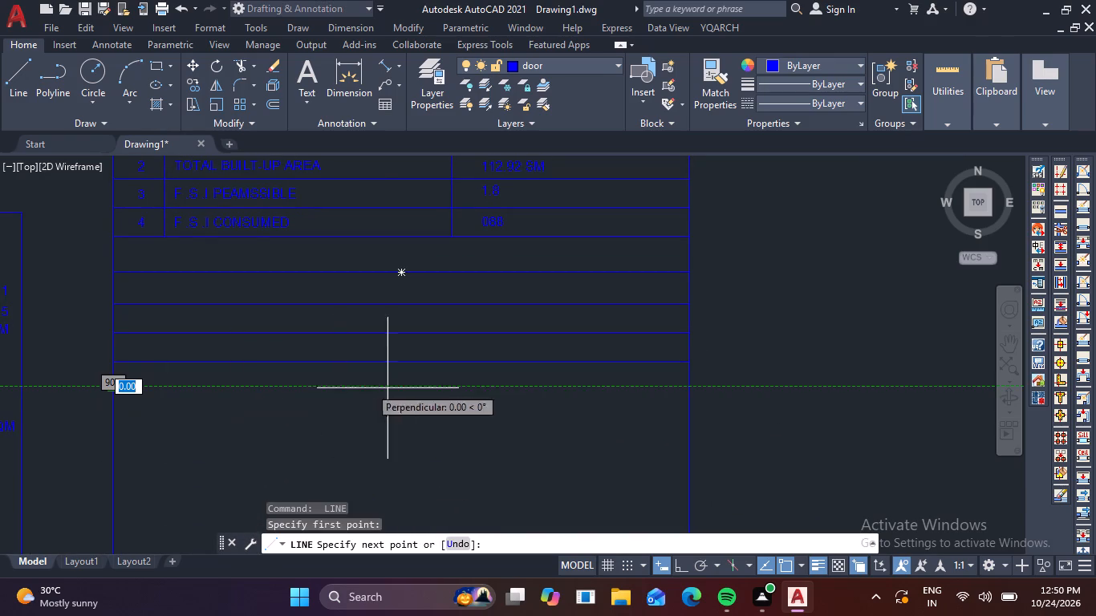
click(694, 385)
key(space)
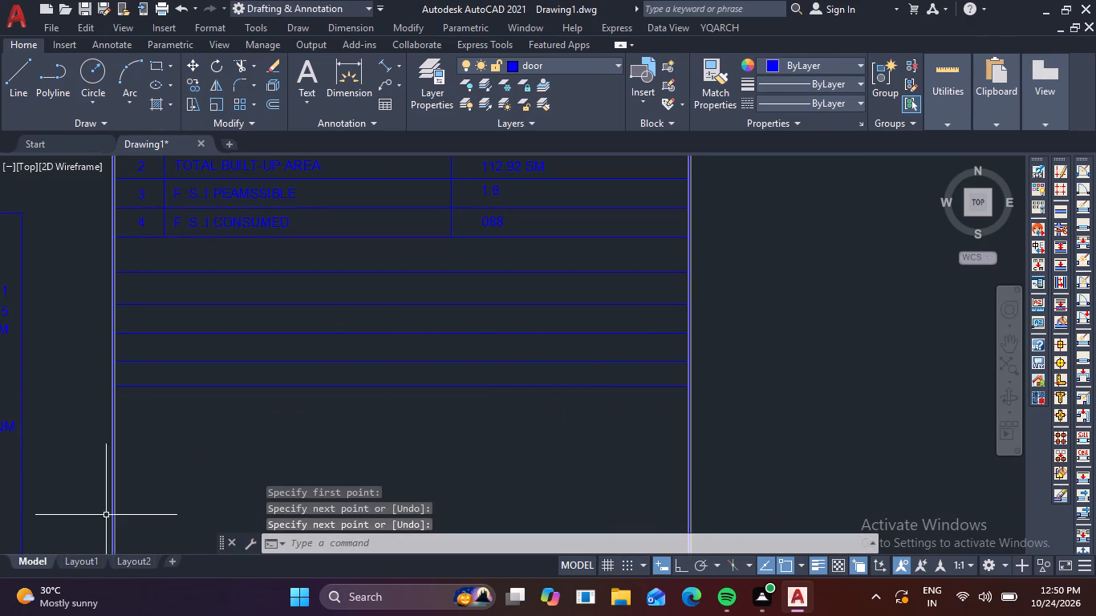
key(space)
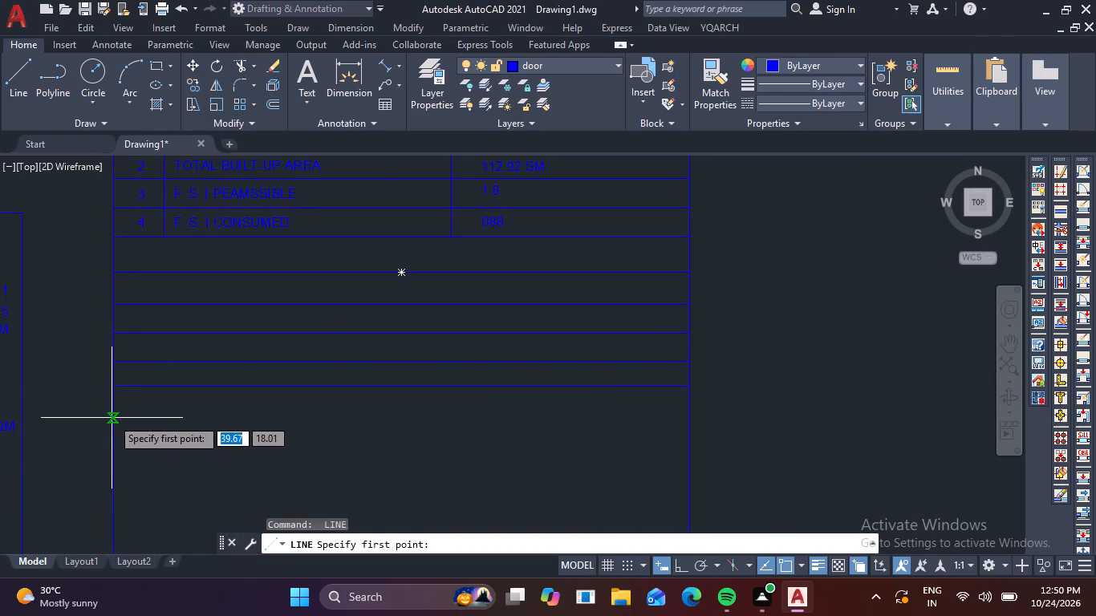
click(114, 415)
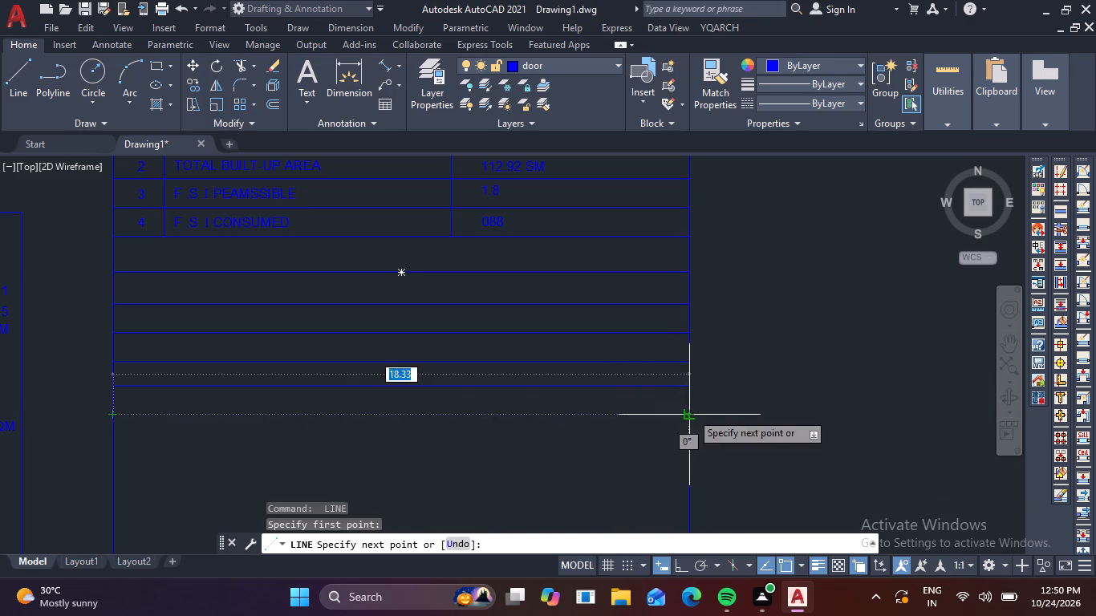
click(691, 412)
key(space)
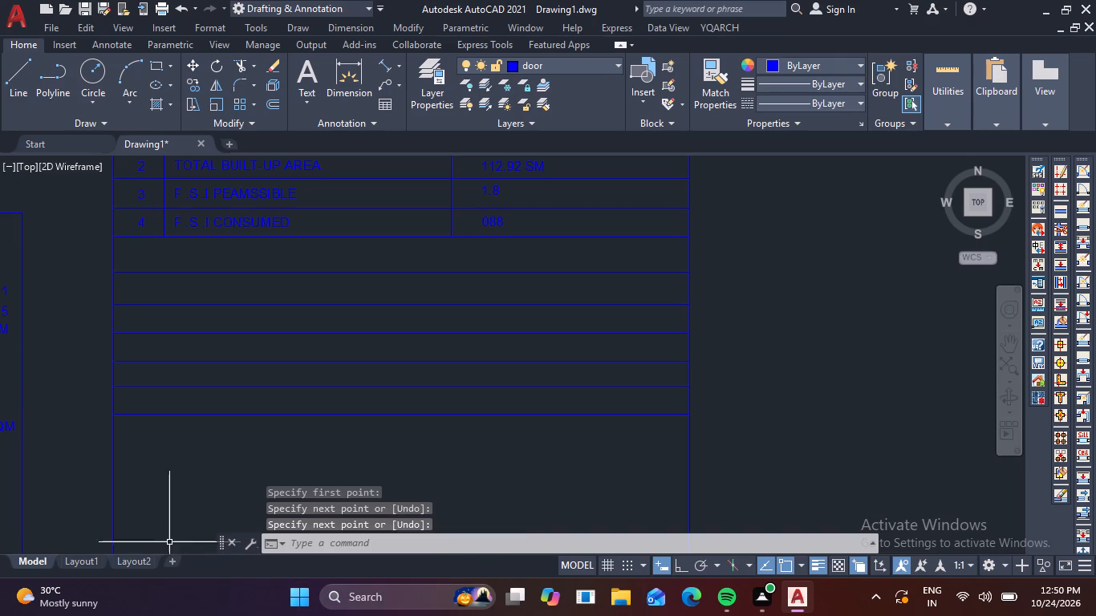
Add another two full-width horizontal lines, each about 18.33 long, below the lowest ruled row, keeping similar row spacing.
key(space)
click(114, 445)
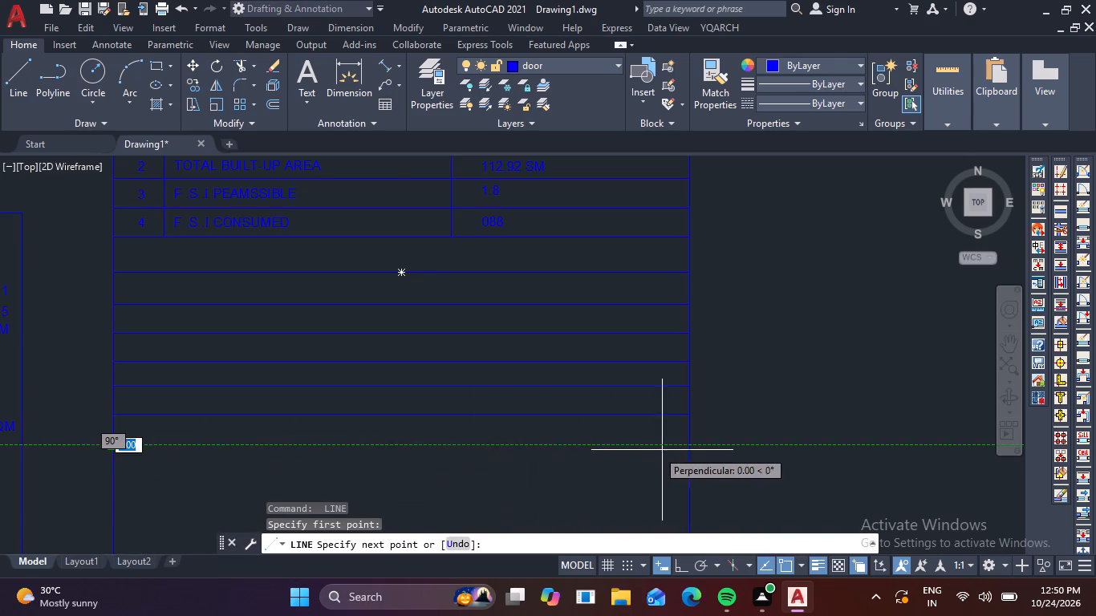
click(689, 444)
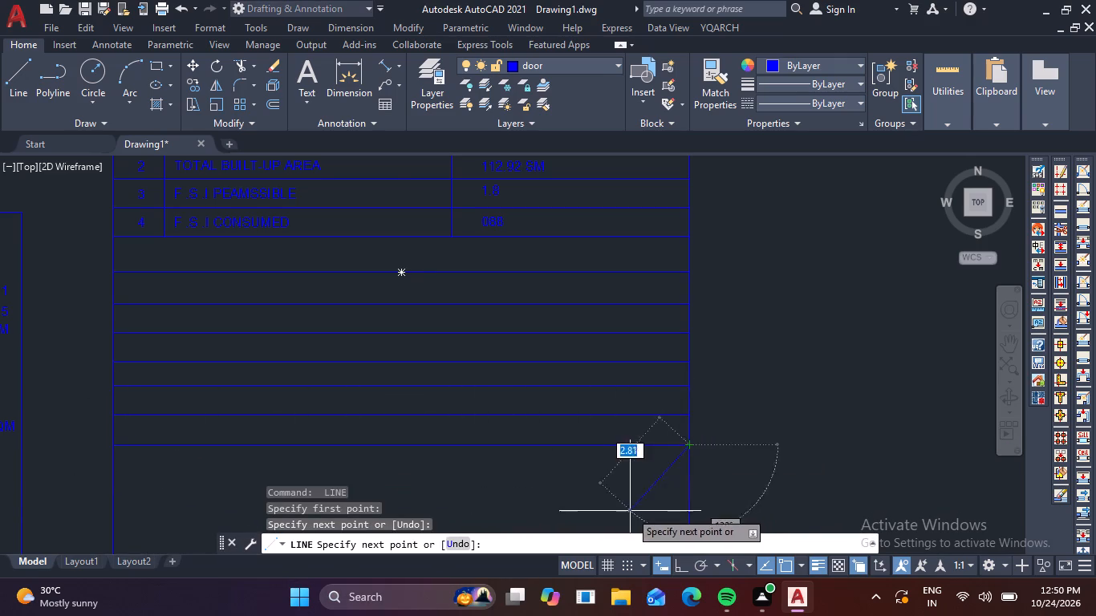
middle_drag(605, 511, 591, 464)
key(space)
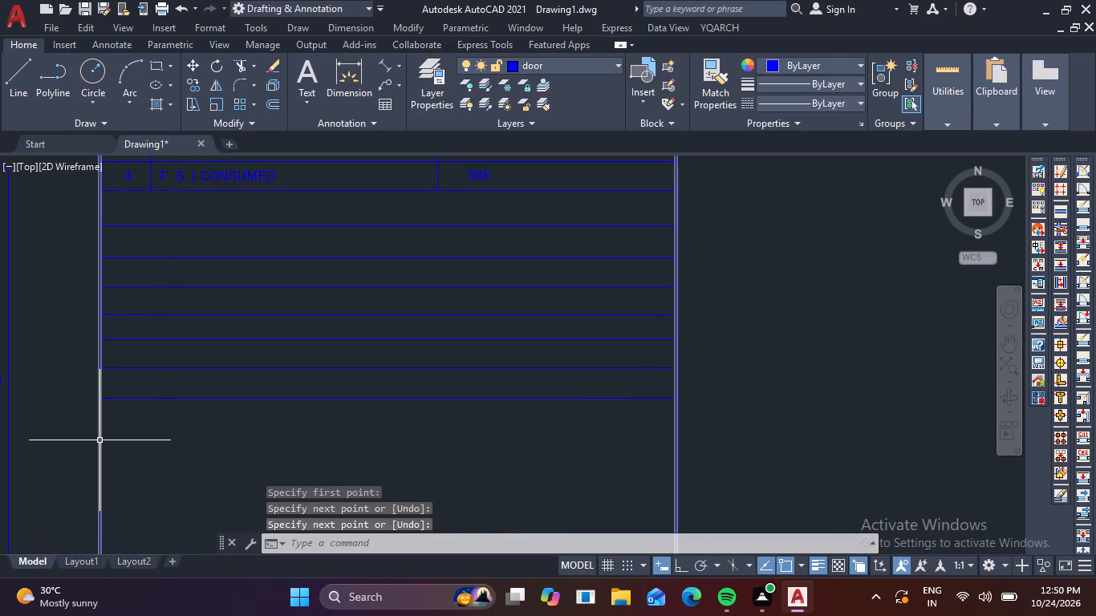
key(space)
click(99, 430)
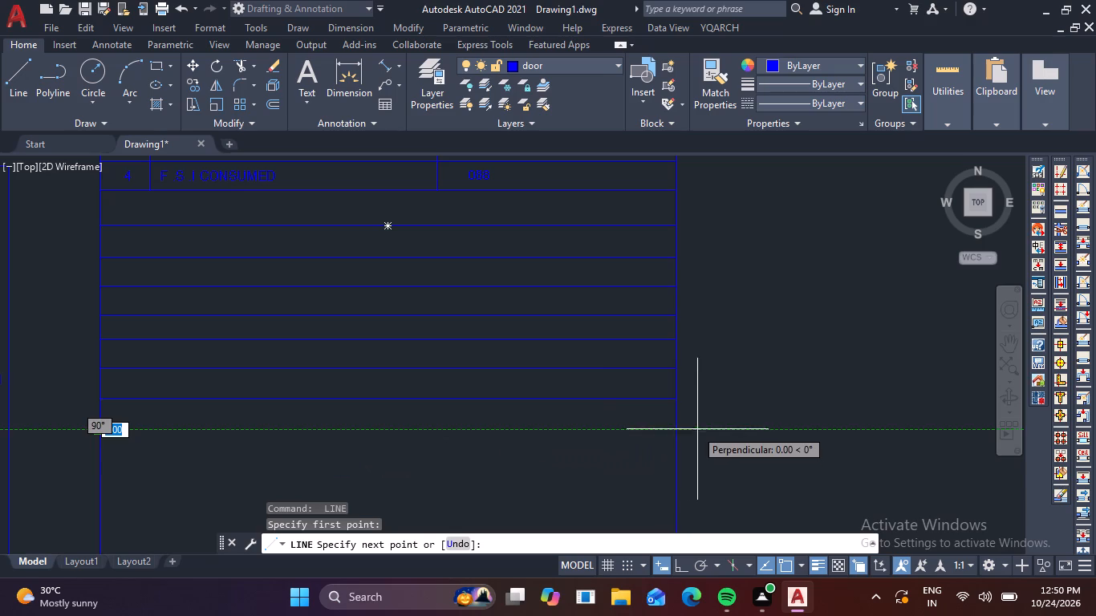
click(669, 427)
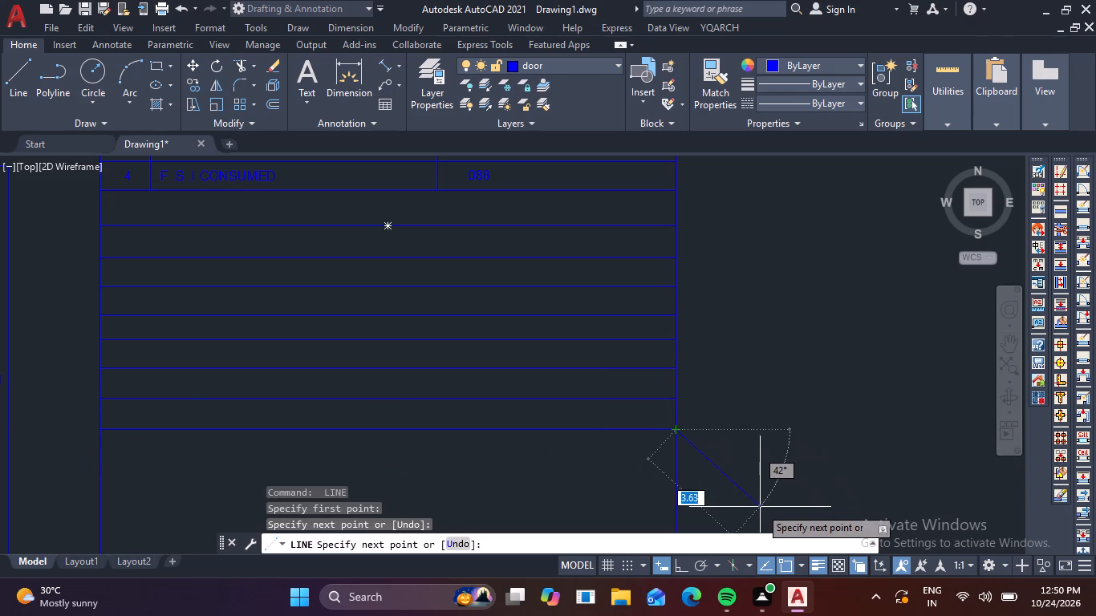
key(Escape)
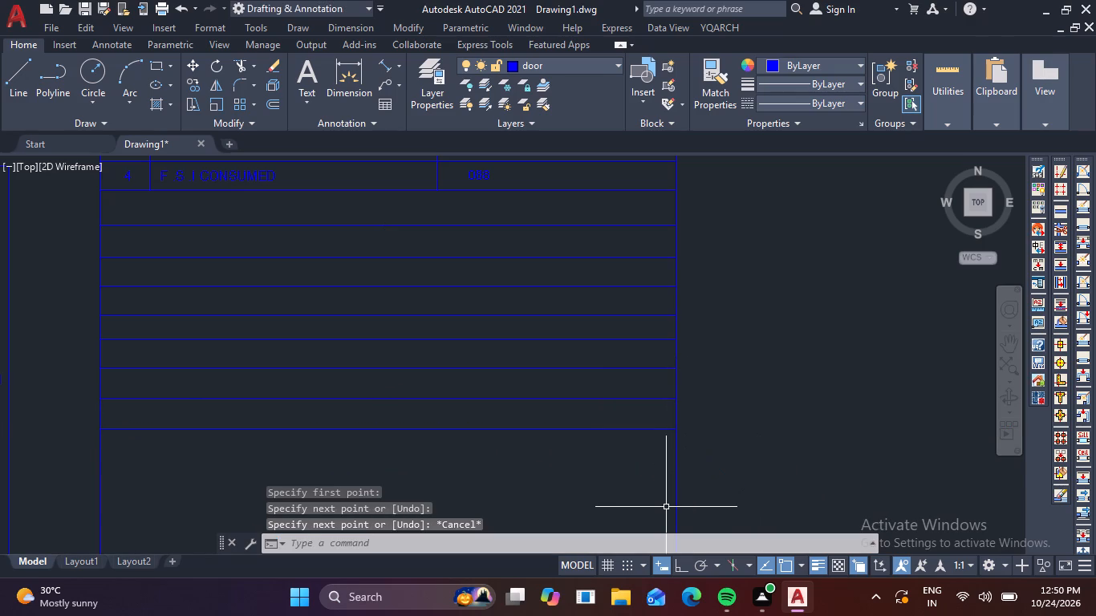
Copy the AREA SSTATEMENT heading into the first blank row directly below row 4 of the area statement table.
scroll(515, 450, down, 1)
middle_drag(457, 411, 458, 463)
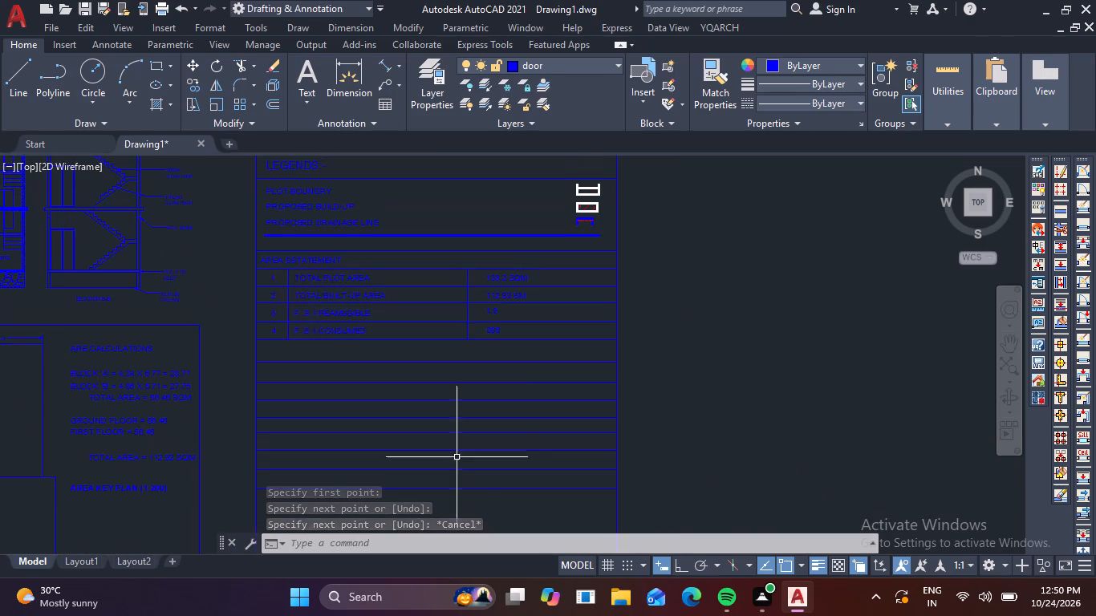
click(286, 264)
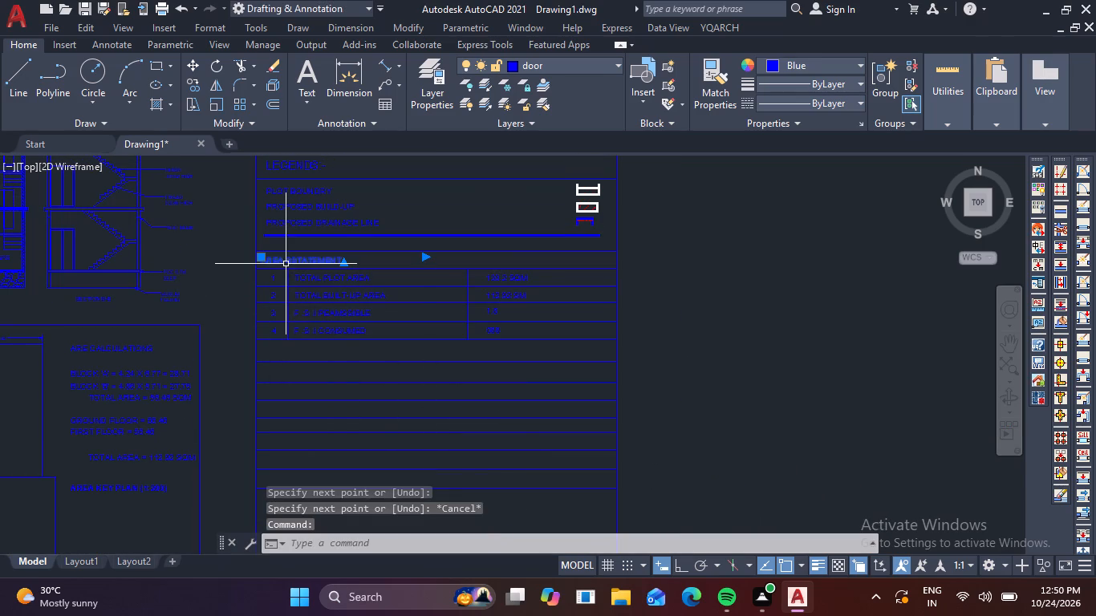
text(CO)
key(space)
scroll(286, 261, up, 1)
click(286, 260)
scroll(269, 411, up, 2)
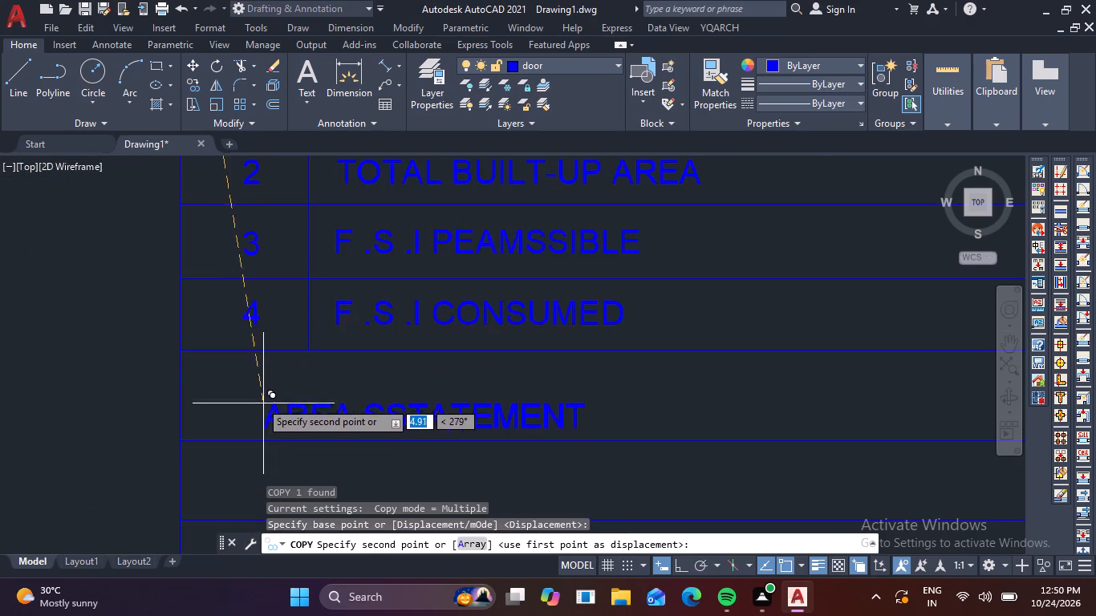
click(222, 381)
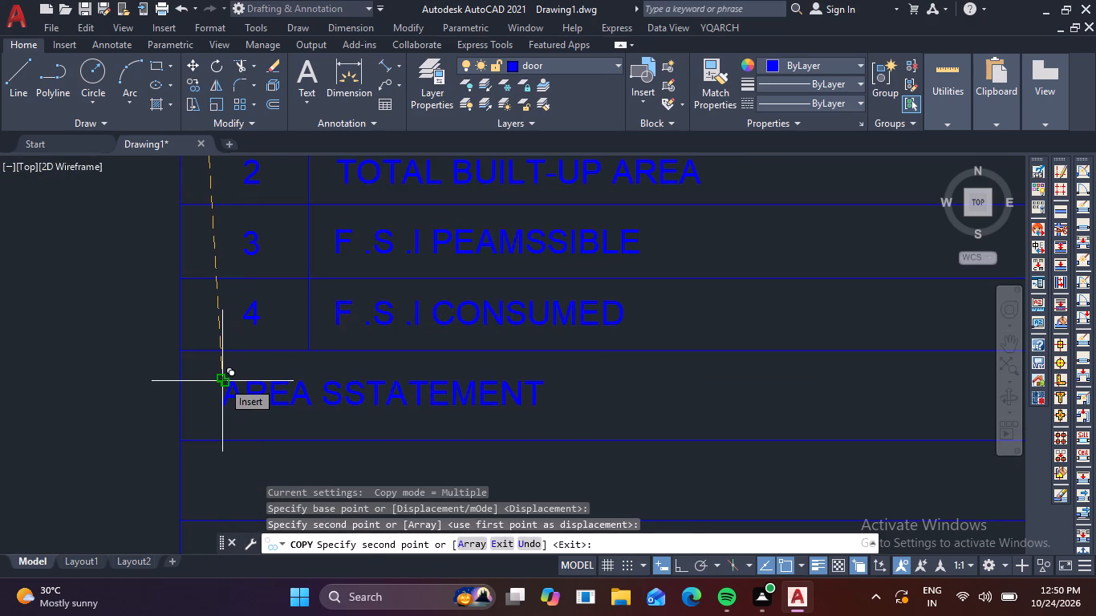
key(Escape)
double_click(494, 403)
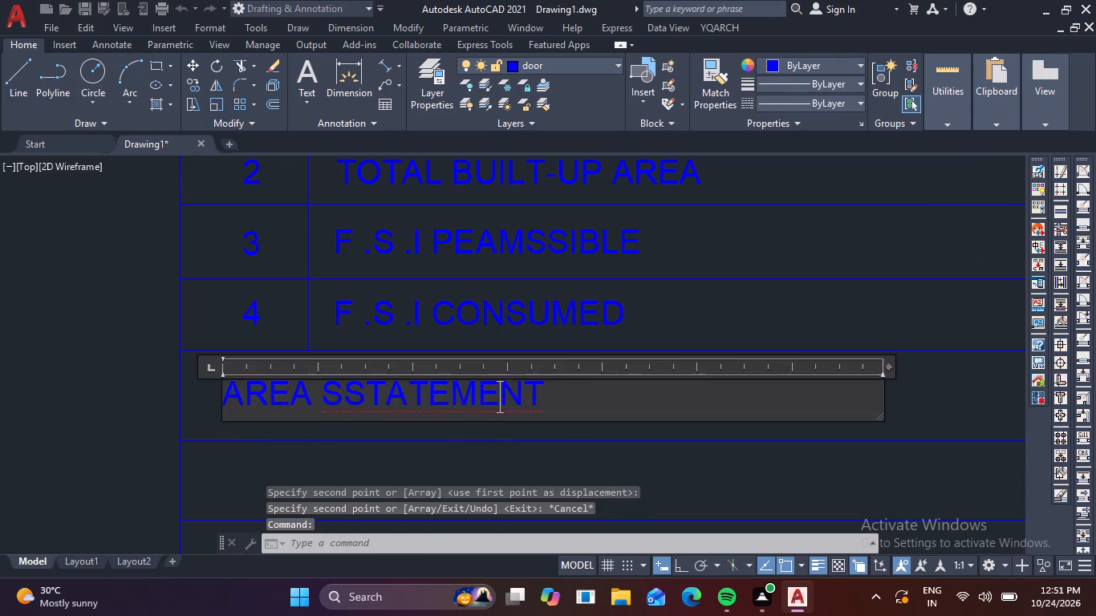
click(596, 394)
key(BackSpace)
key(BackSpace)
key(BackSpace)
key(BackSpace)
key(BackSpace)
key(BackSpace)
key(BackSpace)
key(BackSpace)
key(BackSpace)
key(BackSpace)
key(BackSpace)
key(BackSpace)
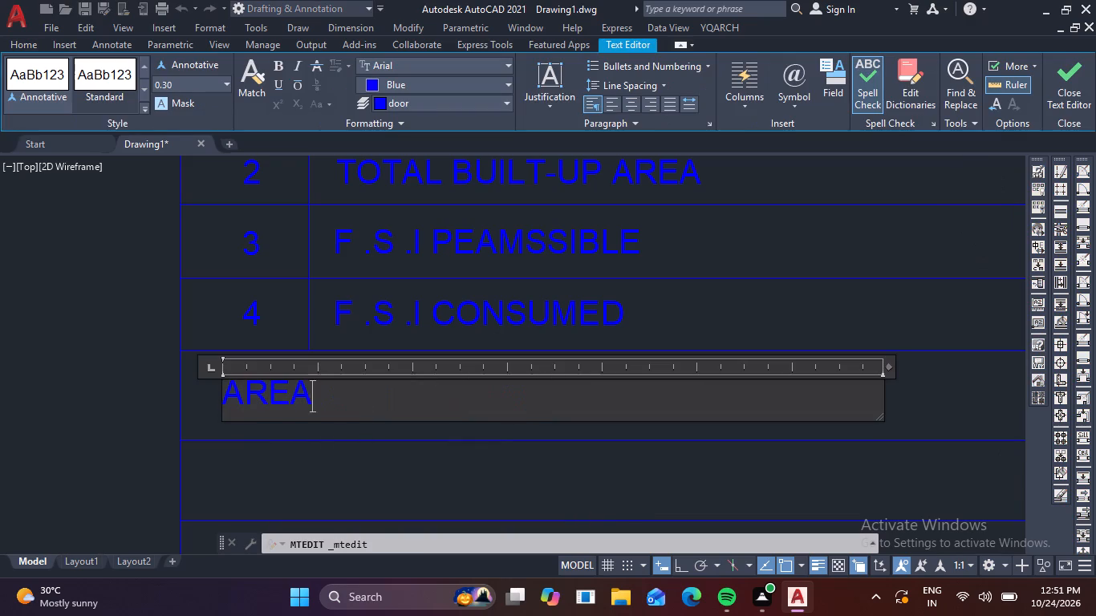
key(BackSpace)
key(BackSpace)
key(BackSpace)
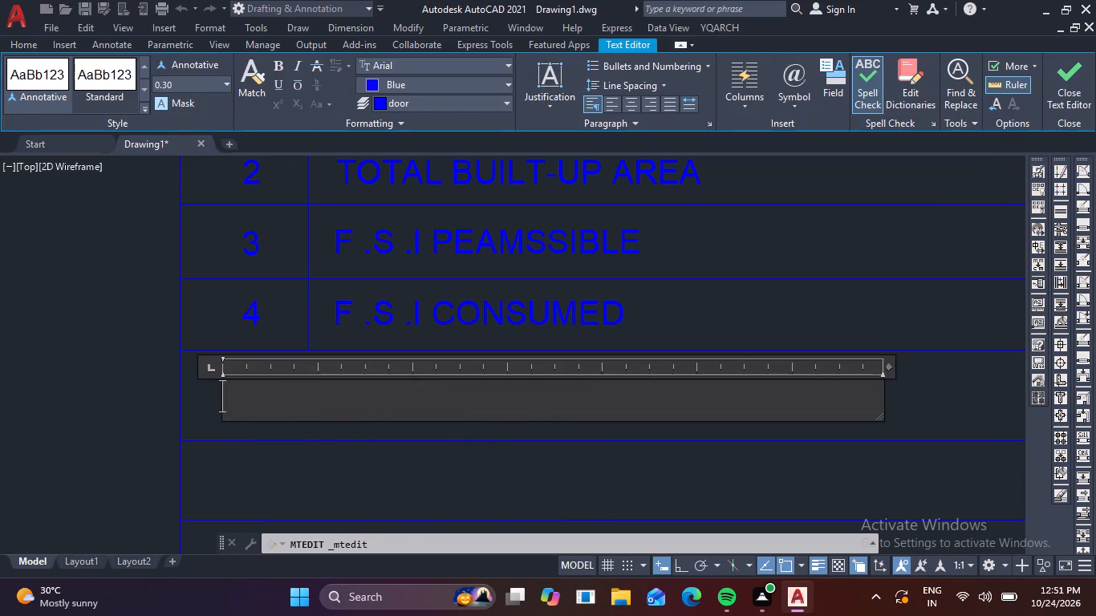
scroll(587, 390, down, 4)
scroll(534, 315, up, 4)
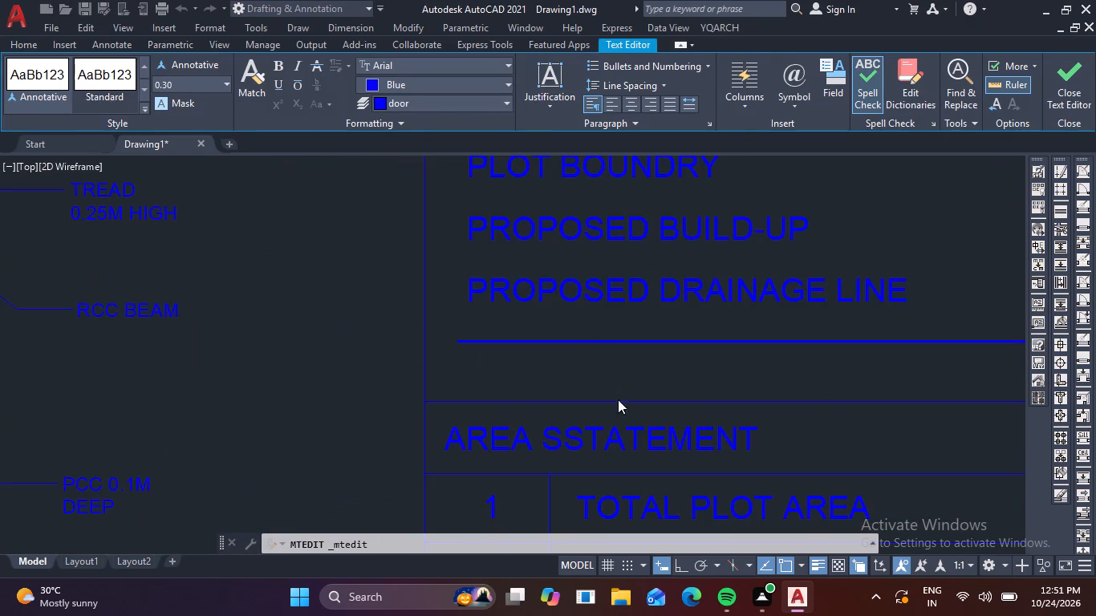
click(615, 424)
Correct the original table heading above row 1 to read AREA STATEMENT.
double_click(549, 452)
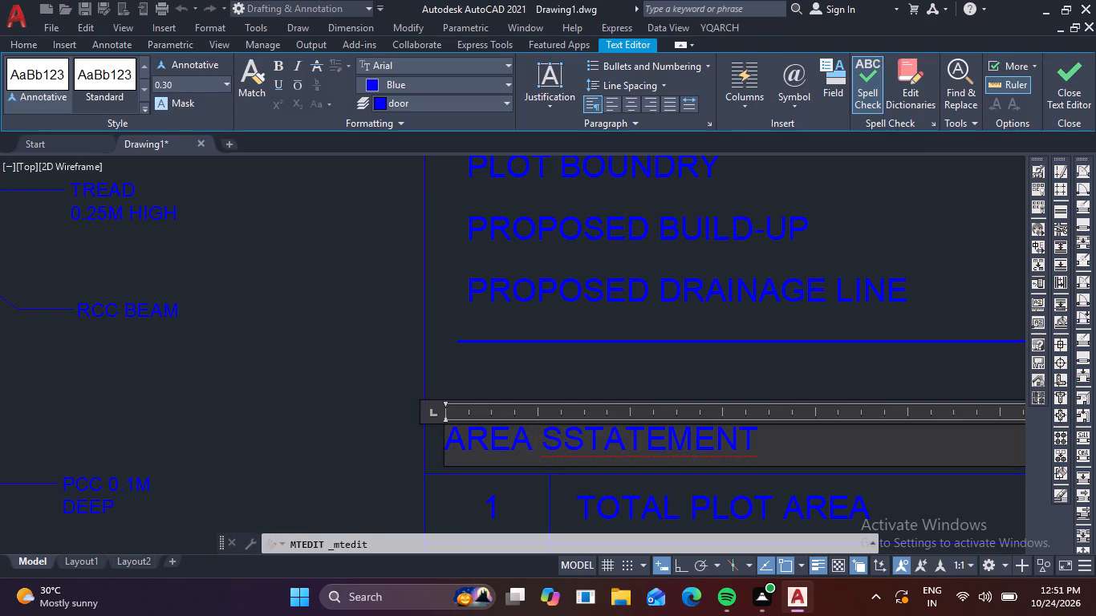
key(Right)
key(BackSpace)
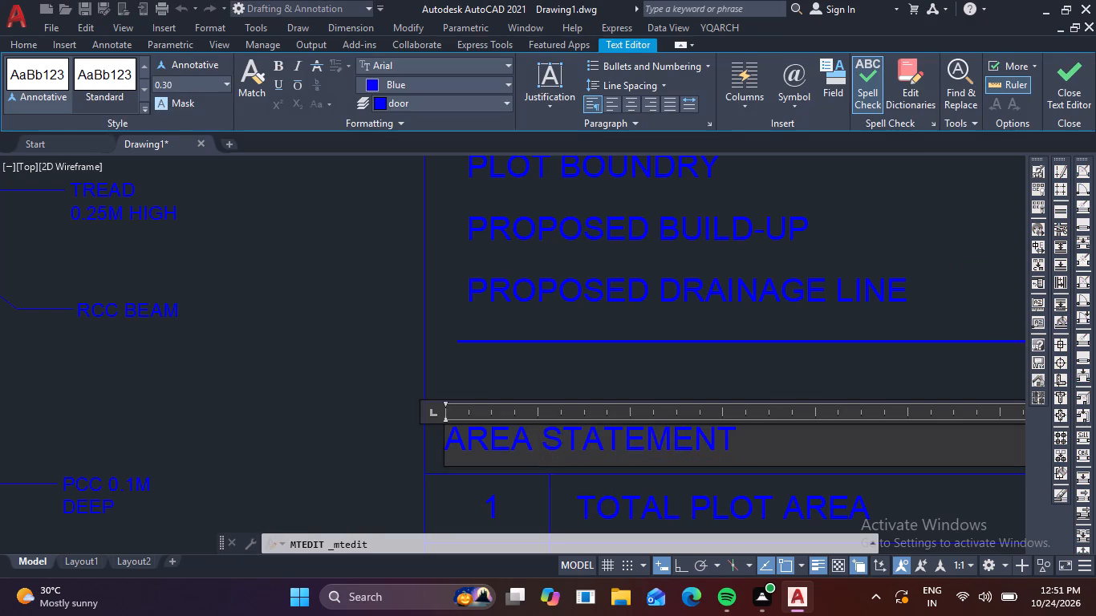
click(305, 371)
Change the copied AREA SSTATEMENT heading below row 4 to read SCHEDULE OF DOORS WINDOWS.
scroll(351, 390, down, 2)
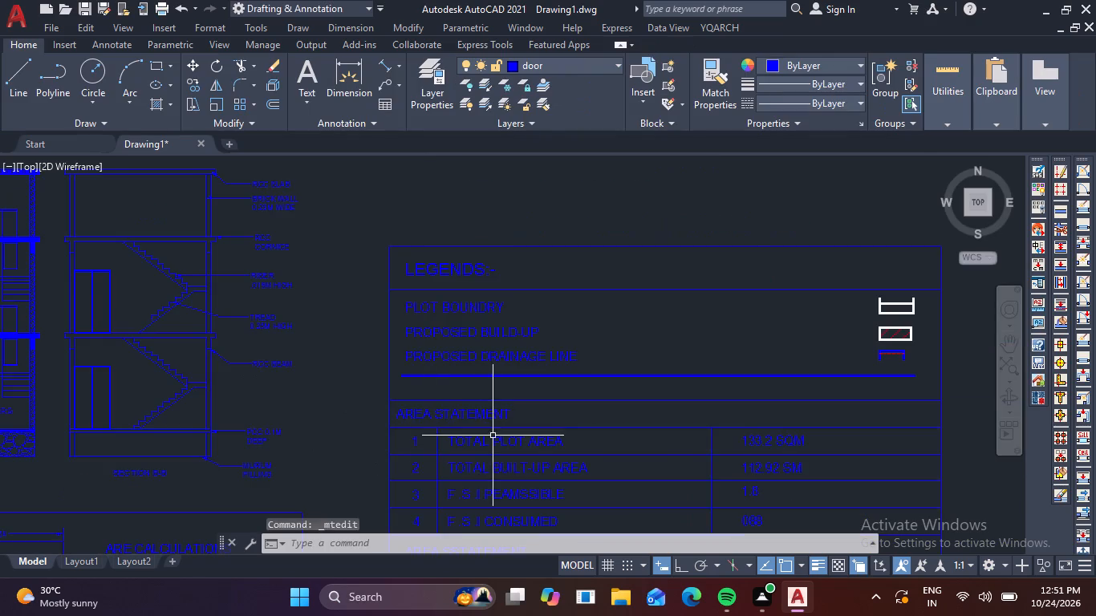
middle_drag(492, 436, 455, 258)
middle_drag(511, 369, 497, 334)
scroll(455, 357, up, 1)
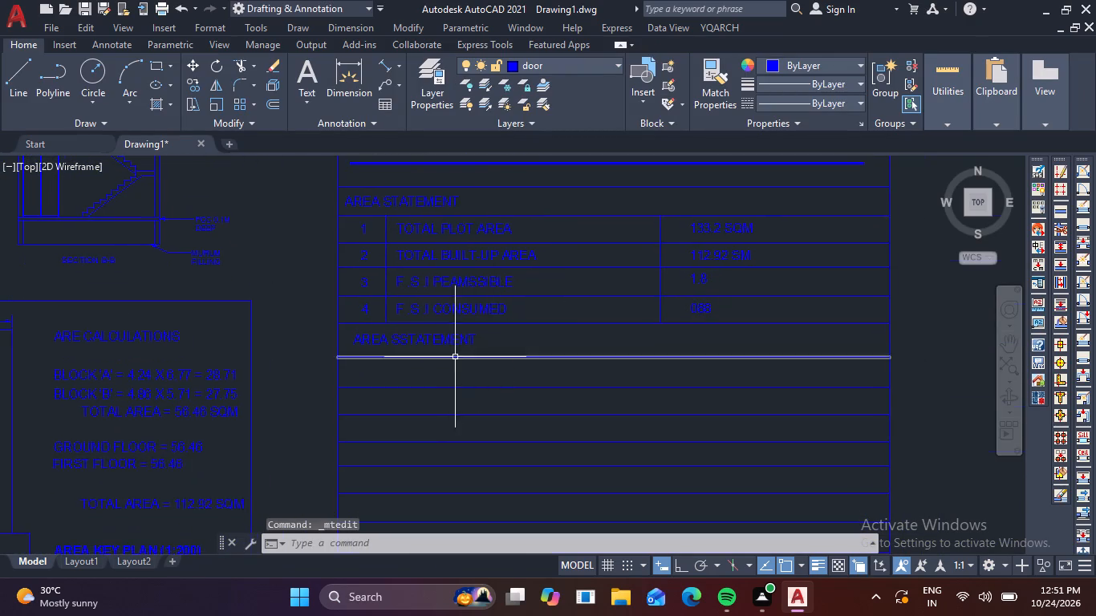
scroll(455, 357, up, 1)
double_click(439, 321)
click(515, 313)
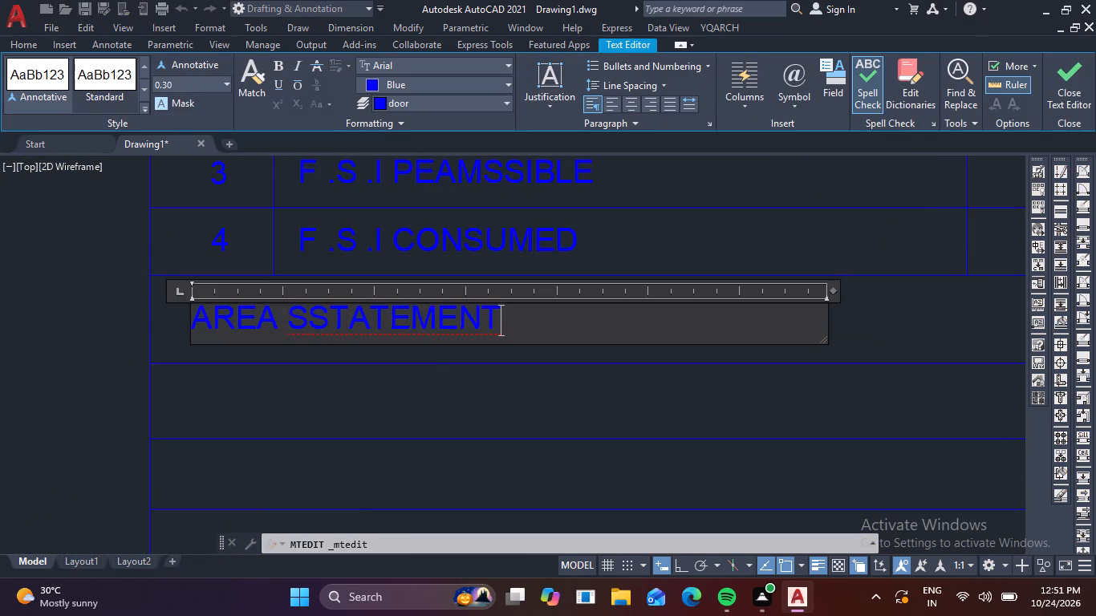
key(BackSpace)
key(BackSpace)
key(BackSpace)
key(BackSpace)
key(BackSpace)
key(BackSpace)
key(BackSpace)
key(BackSpace)
key(BackSpace)
key(BackSpace)
key(BackSpace)
key(BackSpace)
key(BackSpace)
key(BackSpace)
key(BackSpace)
key(BackSpace)
key(BackSpace)
key(BackSpace)
key(BackSpace)
key(BackSpace)
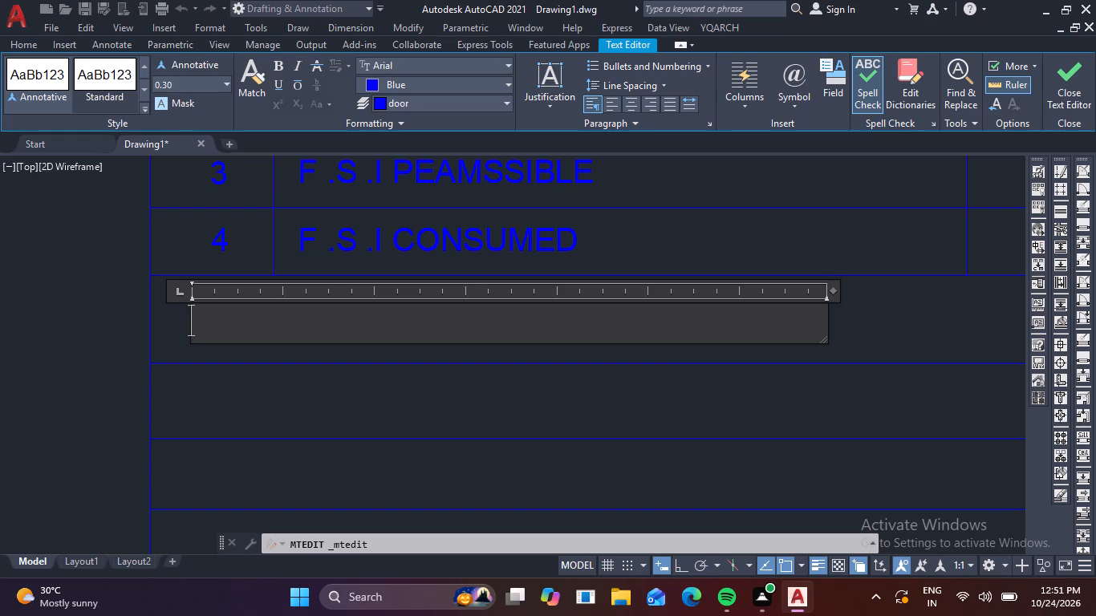
text(SC)
text(HEDU)
text(LE)
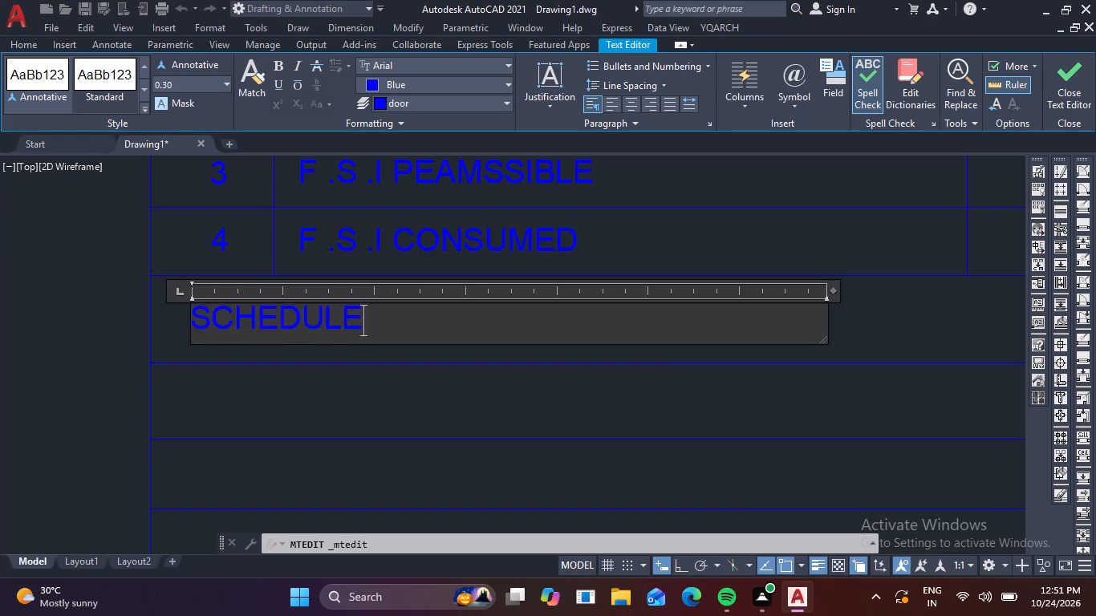
key(space)
text(OF)
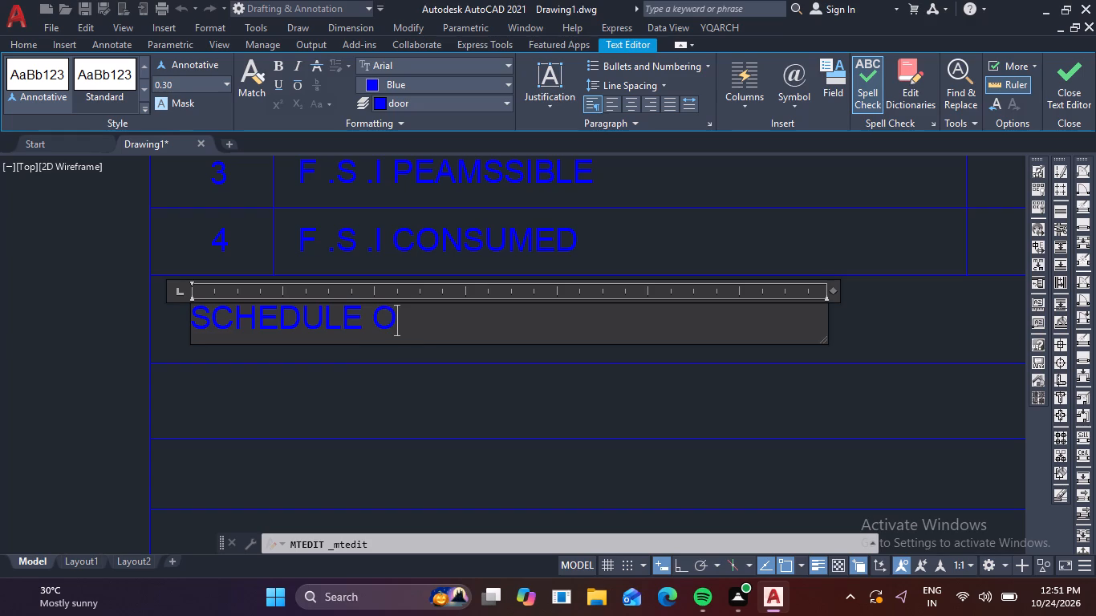
key(space)
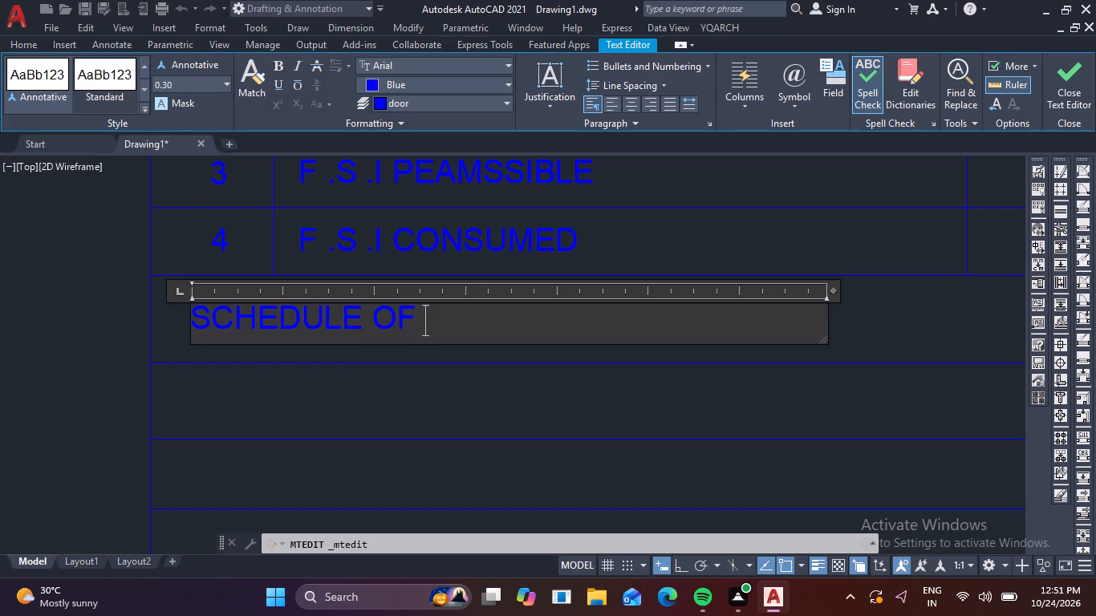
text(DOOR)
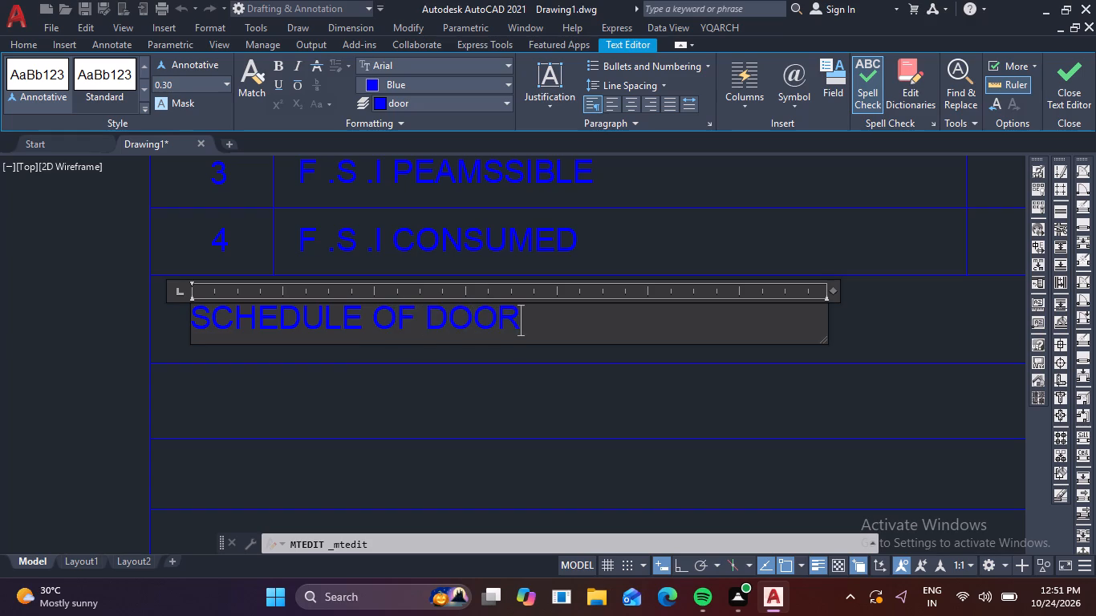
key(s)
key(space)
text(WINDO)
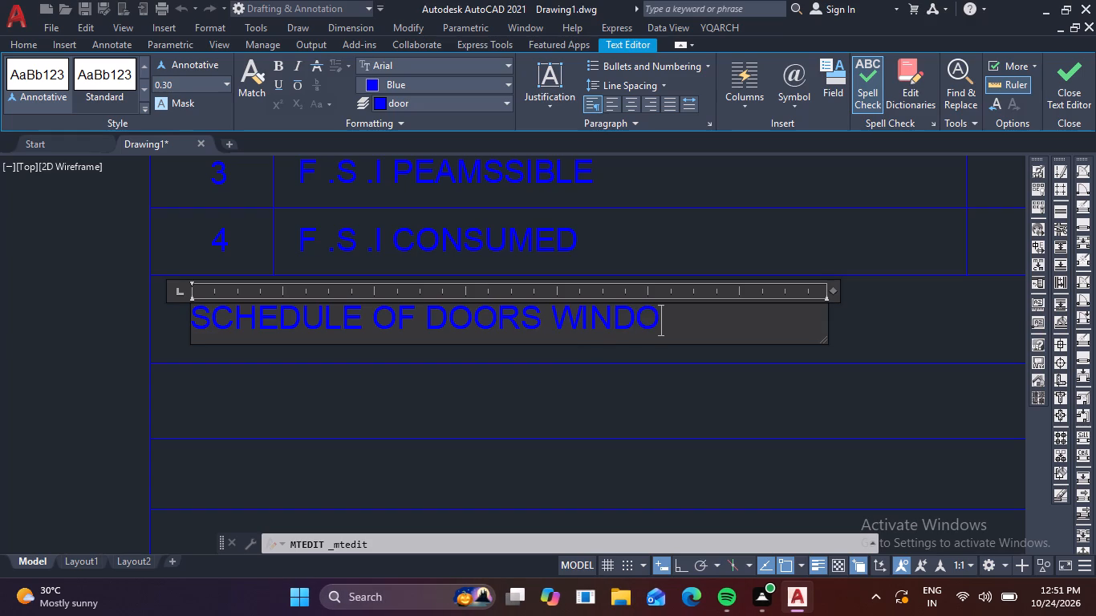
key(w)
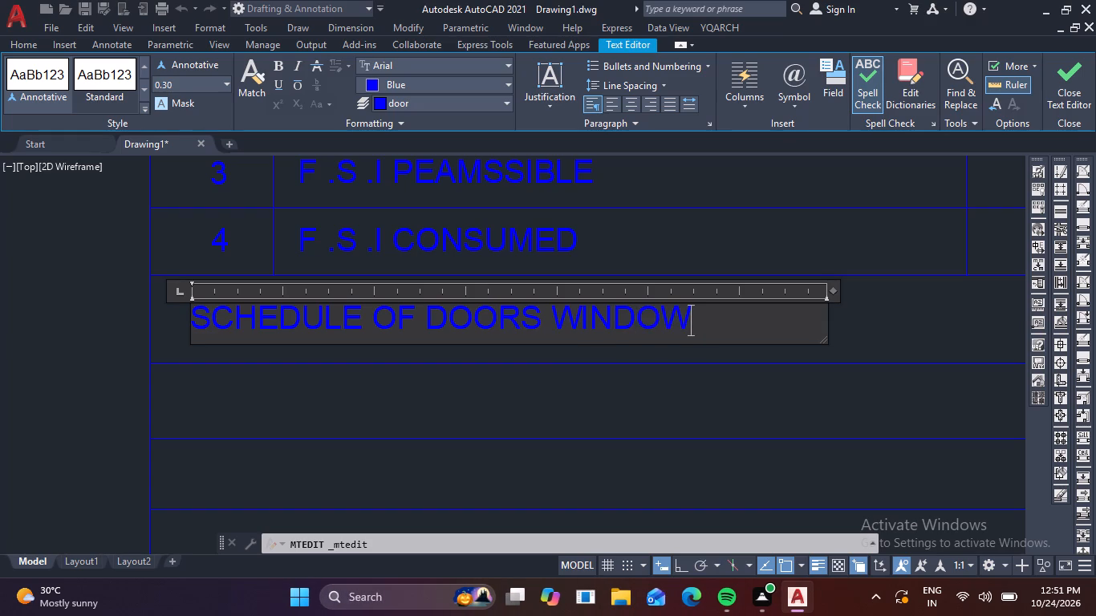
key(s)
click(608, 407)
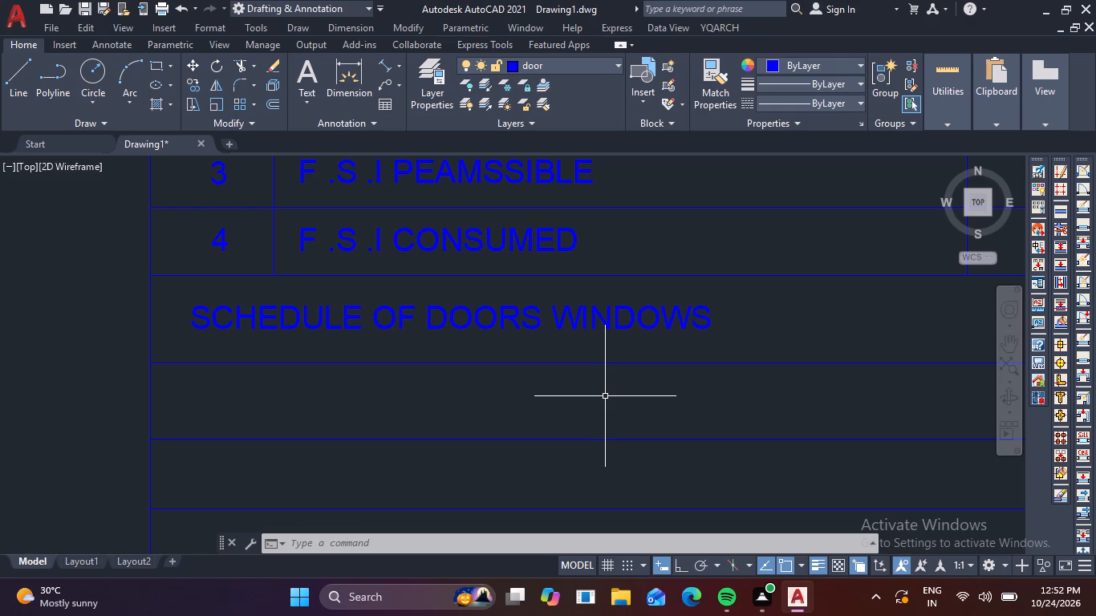
key(Escape)
click(550, 392)
key(Escape)
key(Escape)
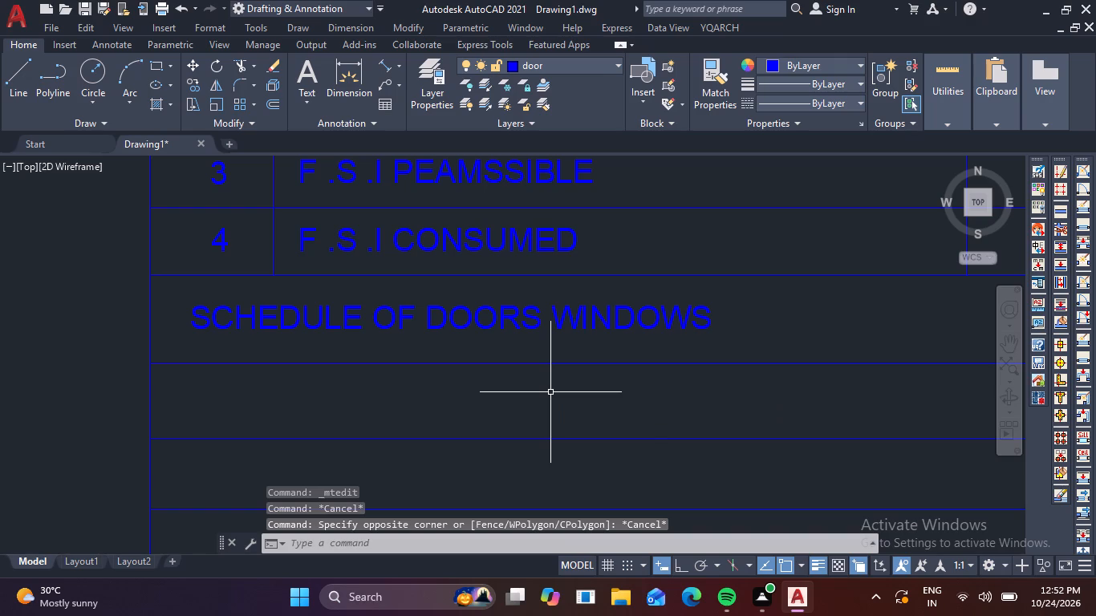
With Ortho on, draw a vertical line from the schedule heading's bottom rule to the lowest ruled line, continuing the area statement's narrow number column.
text(L)
key(space)
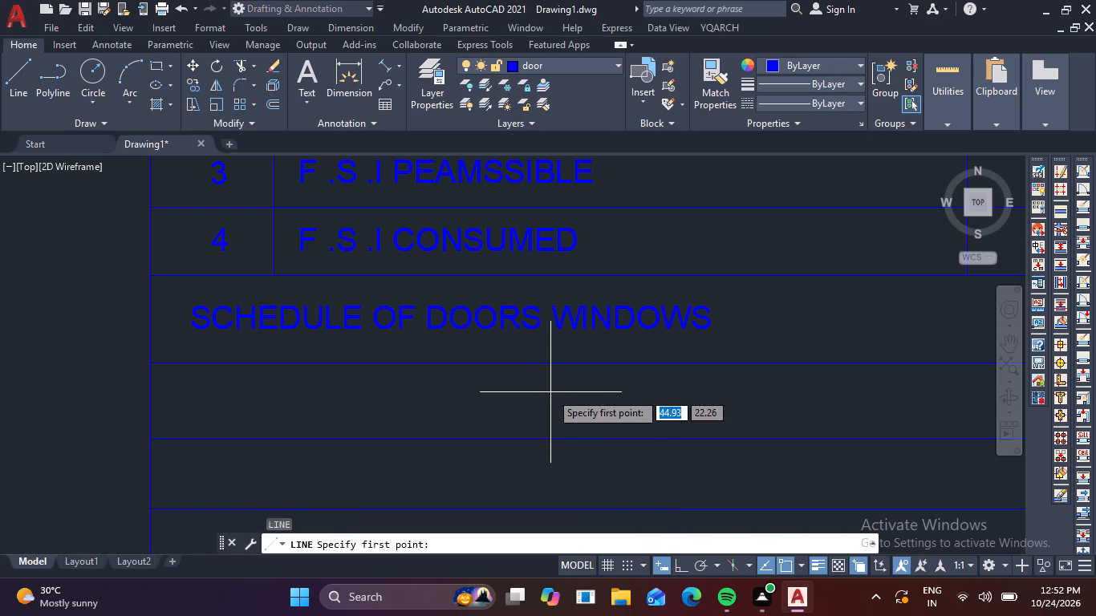
scroll(550, 392, down, 1)
middle_drag(518, 365, 522, 213)
scroll(518, 237, down, 1)
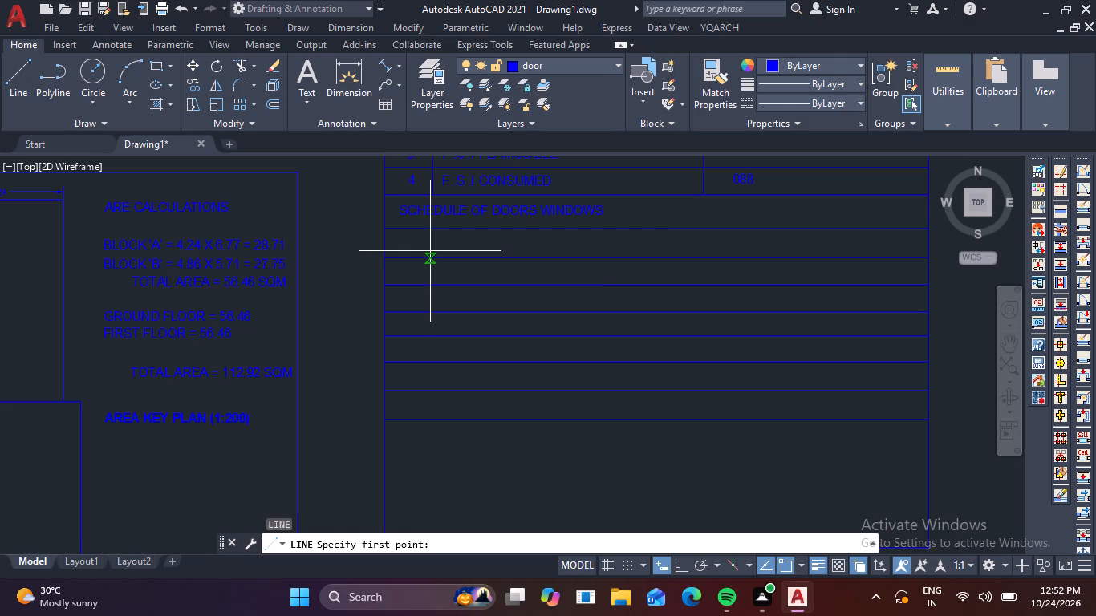
scroll(428, 245, up, 1)
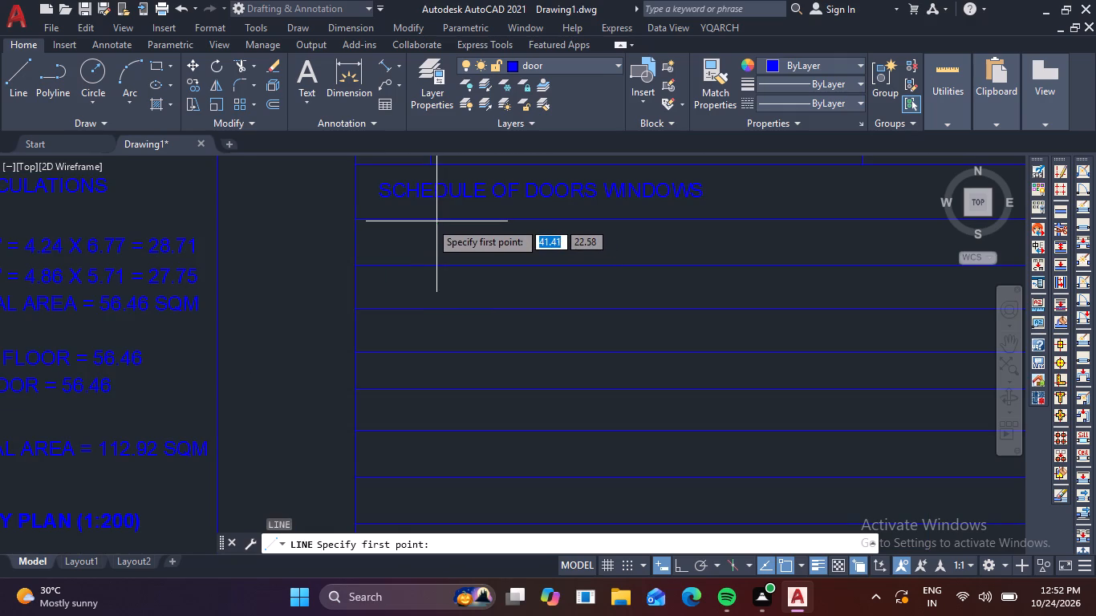
click(428, 221)
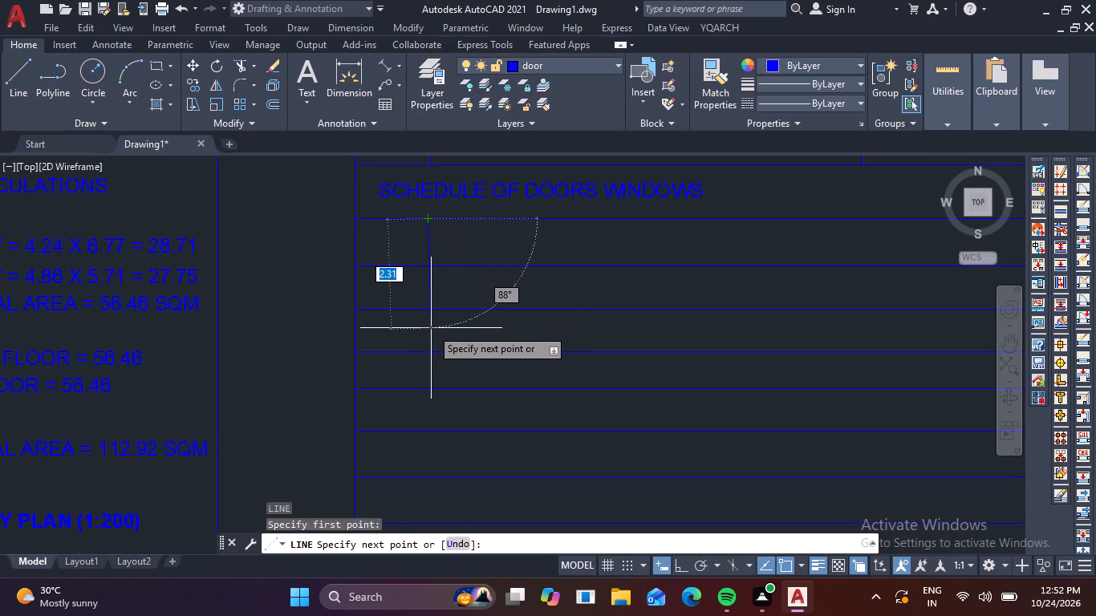
key(F8)
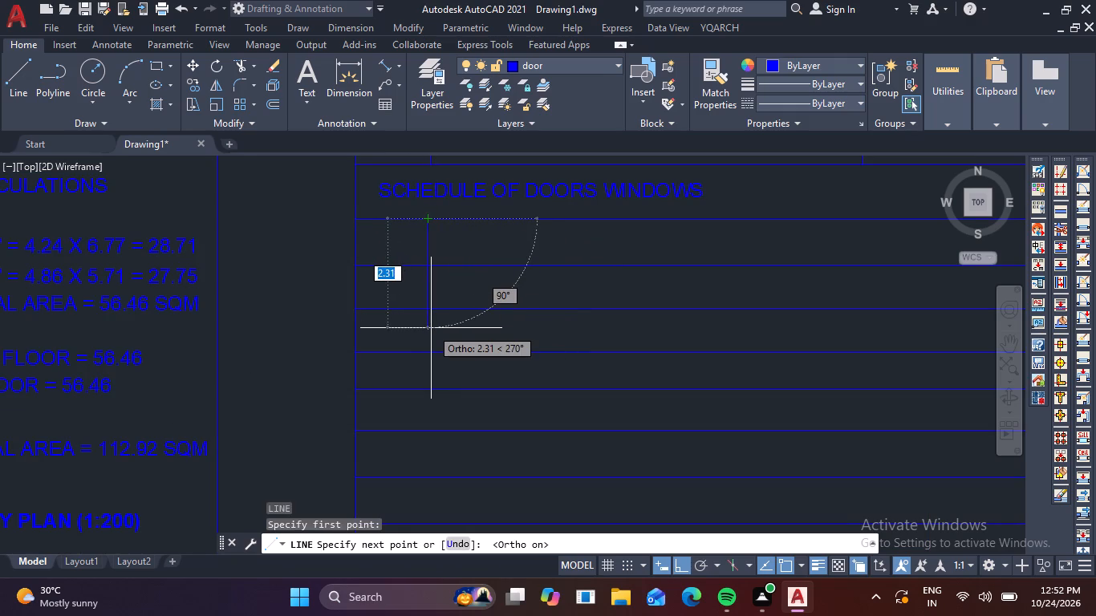
middle_drag(439, 398, 430, 268)
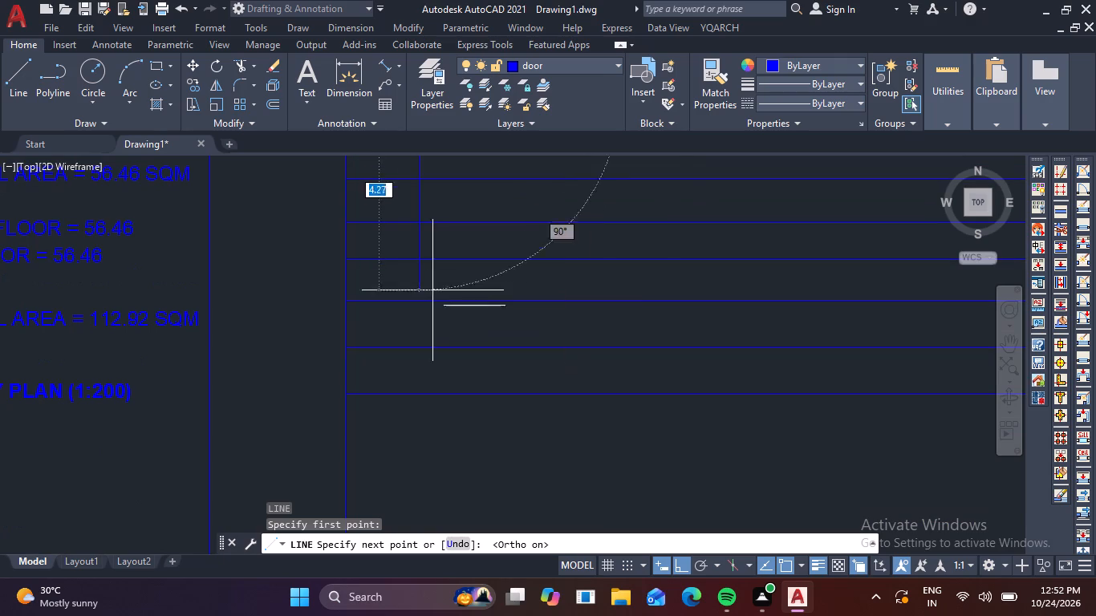
click(417, 393)
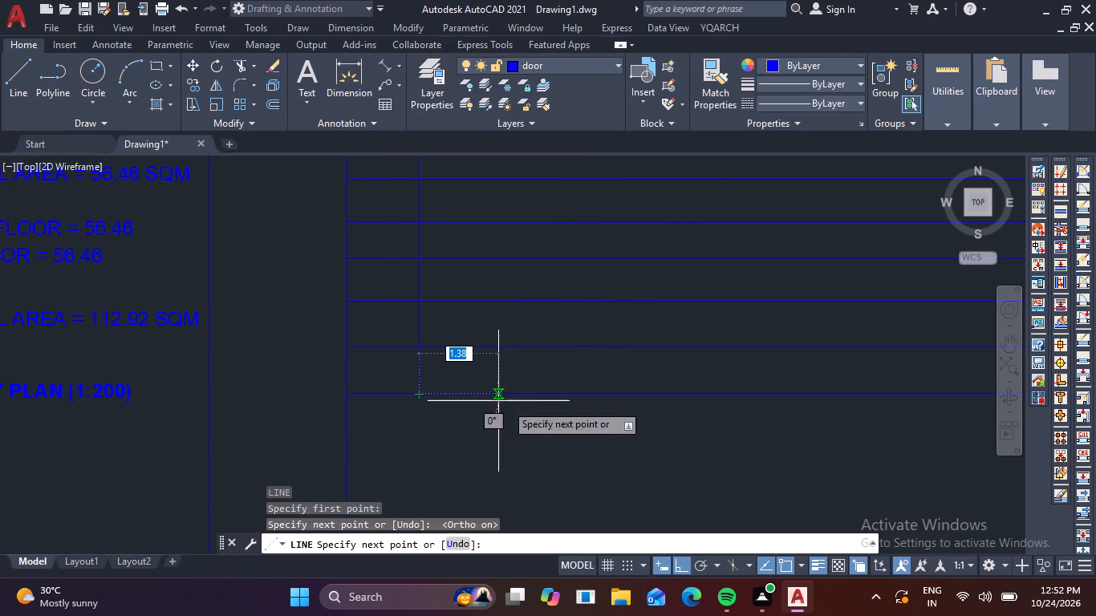
key(space)
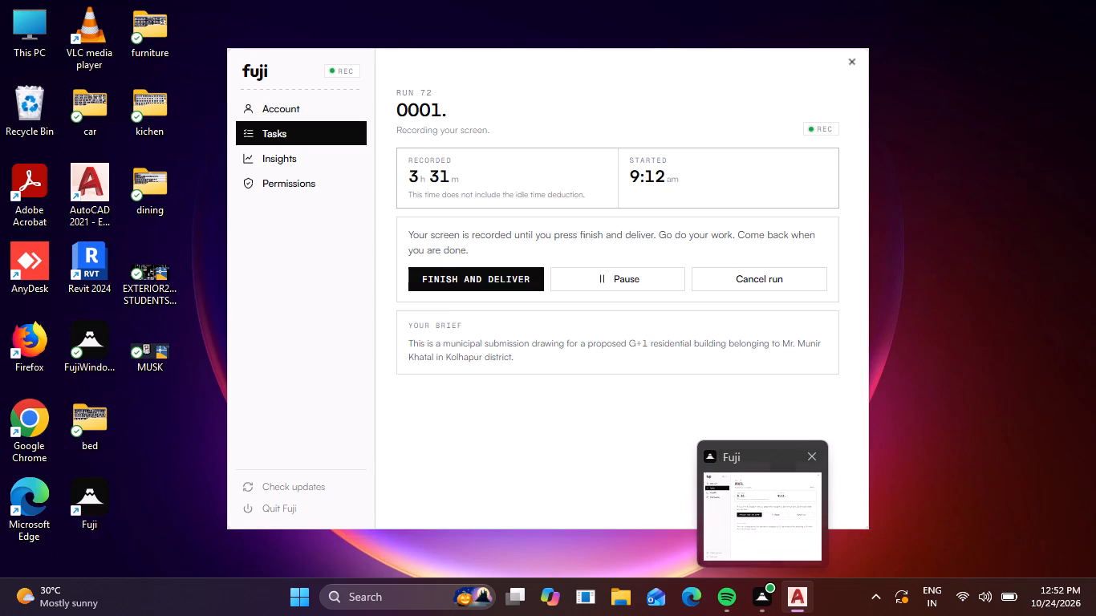
Draw a second vertical column line, about 6.47 long, from below the word WINDOWS in the heading down to the lowest ruled line.
key(space)
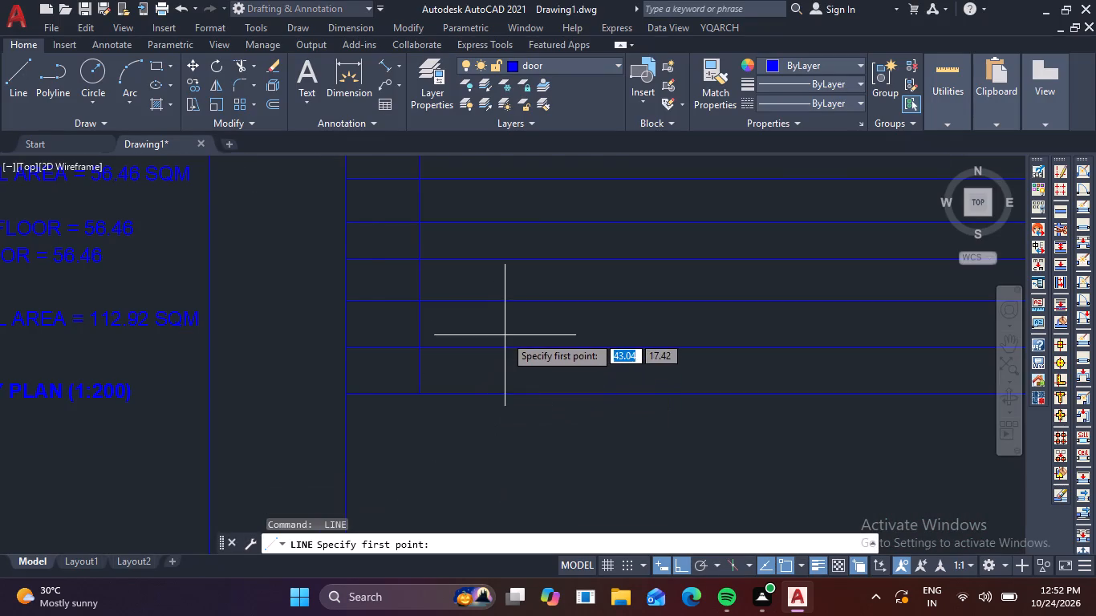
scroll(505, 335, down, 1)
middle_drag(504, 365, 491, 422)
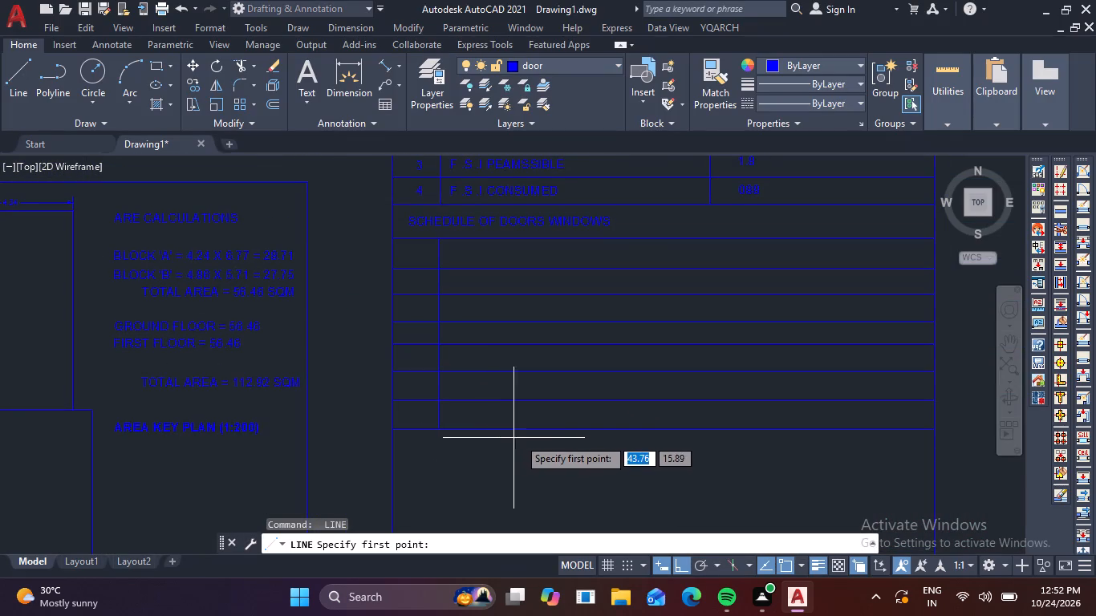
click(614, 241)
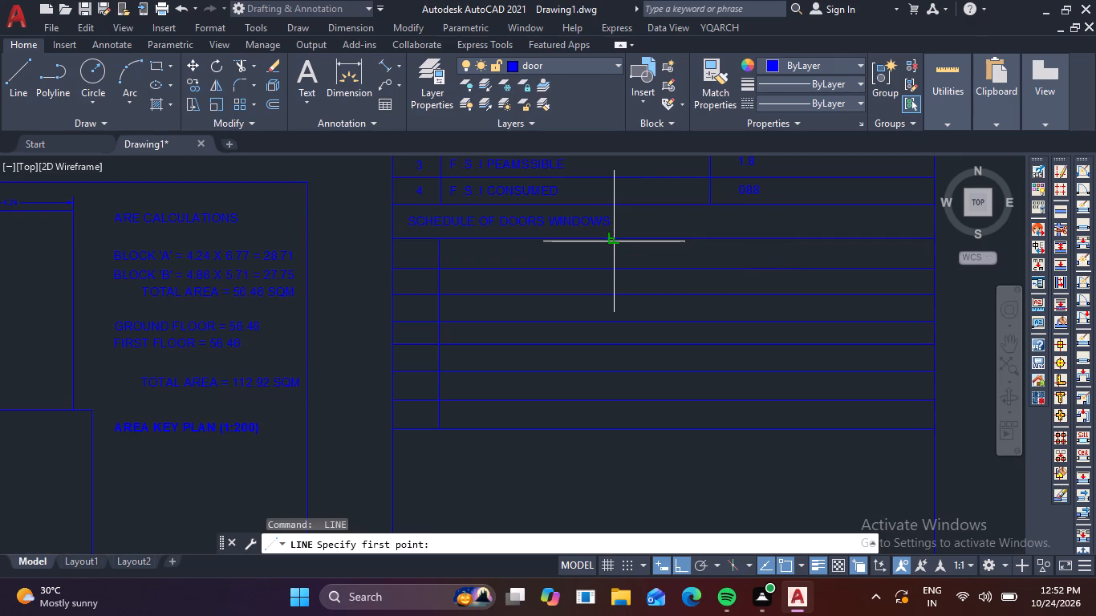
click(617, 427)
key(space)
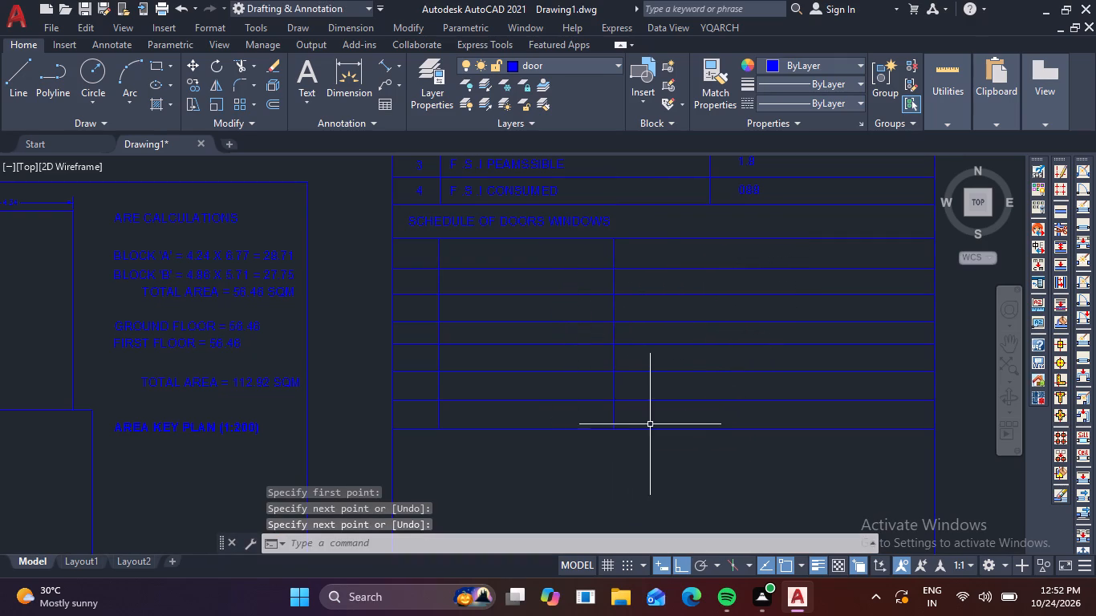
key(Escape)
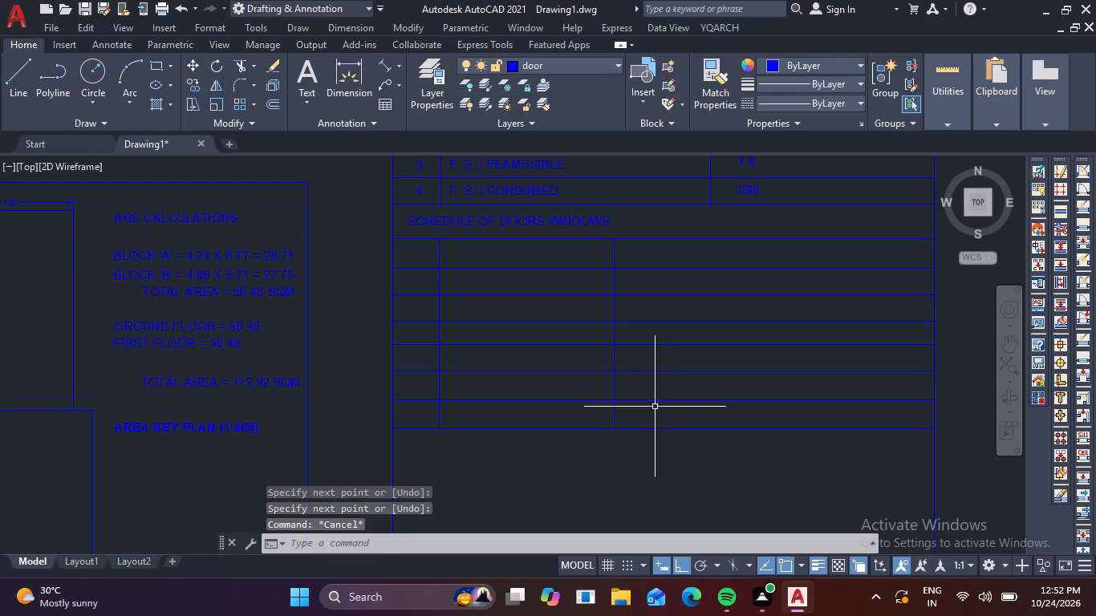
key(Escape)
key(Escape)
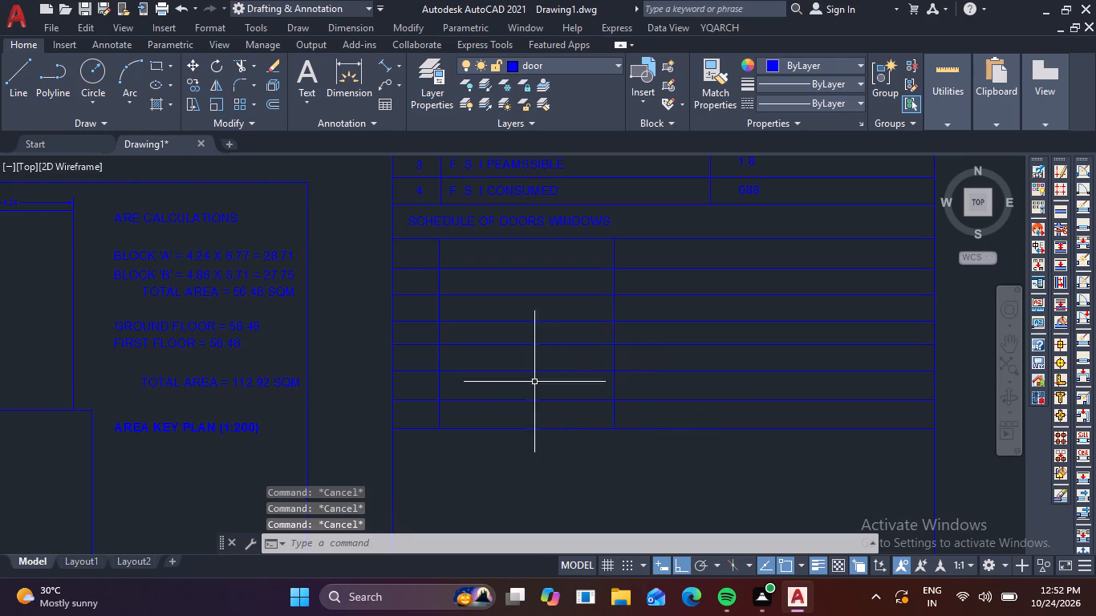
Copy the SCHEDULE OF DOORS WINDOWS text, with Ortho off, into the row directly below it, starting in the narrow first column.
click(475, 223)
text(CO)
key(space)
click(475, 223)
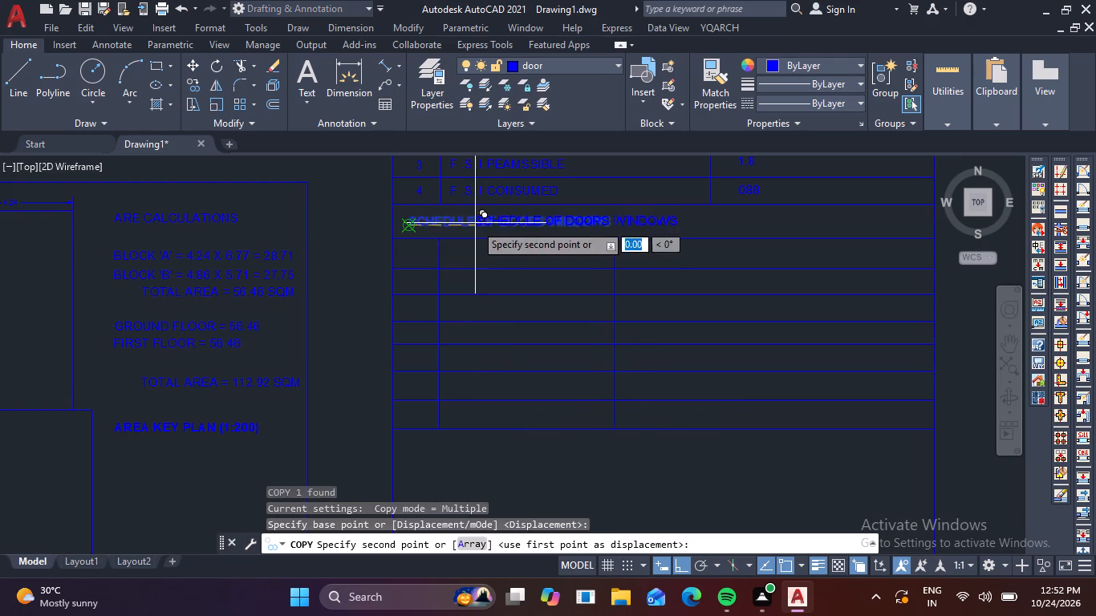
scroll(399, 278, up, 2)
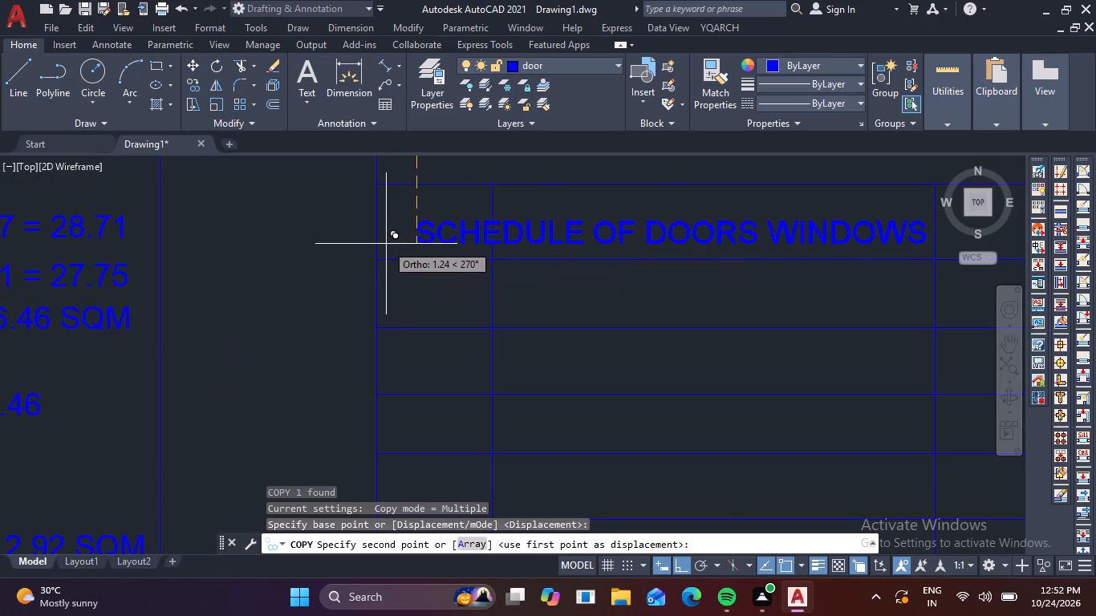
key(F8)
click(391, 236)
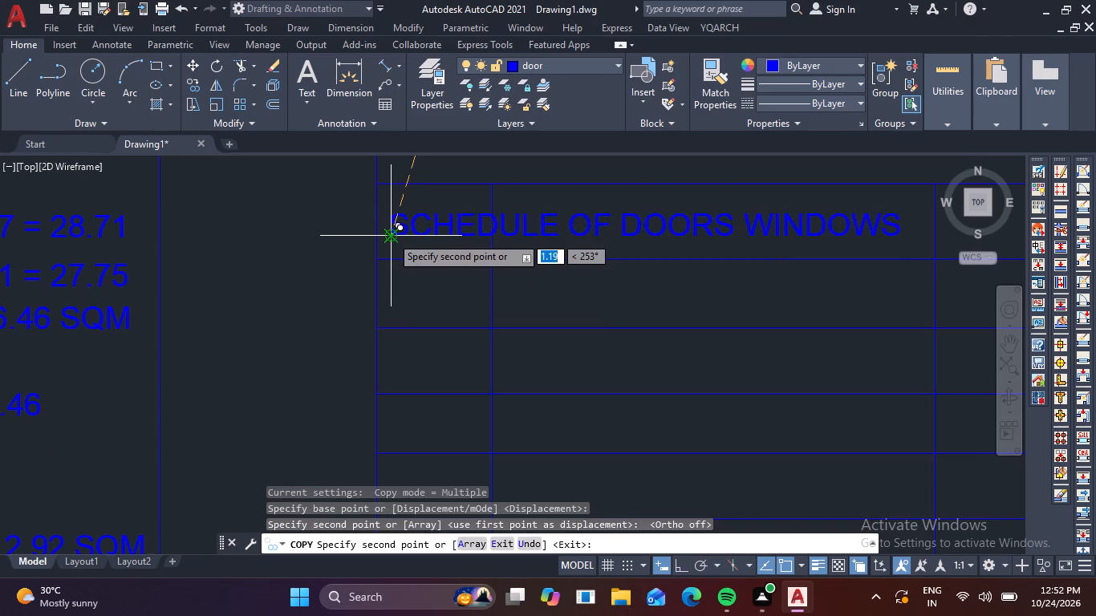
key(Escape)
Replace the copied SCHEDULE OF DOORS WINDOWS text in the row below the schedule heading with TYPE.
scroll(620, 239, down, 1)
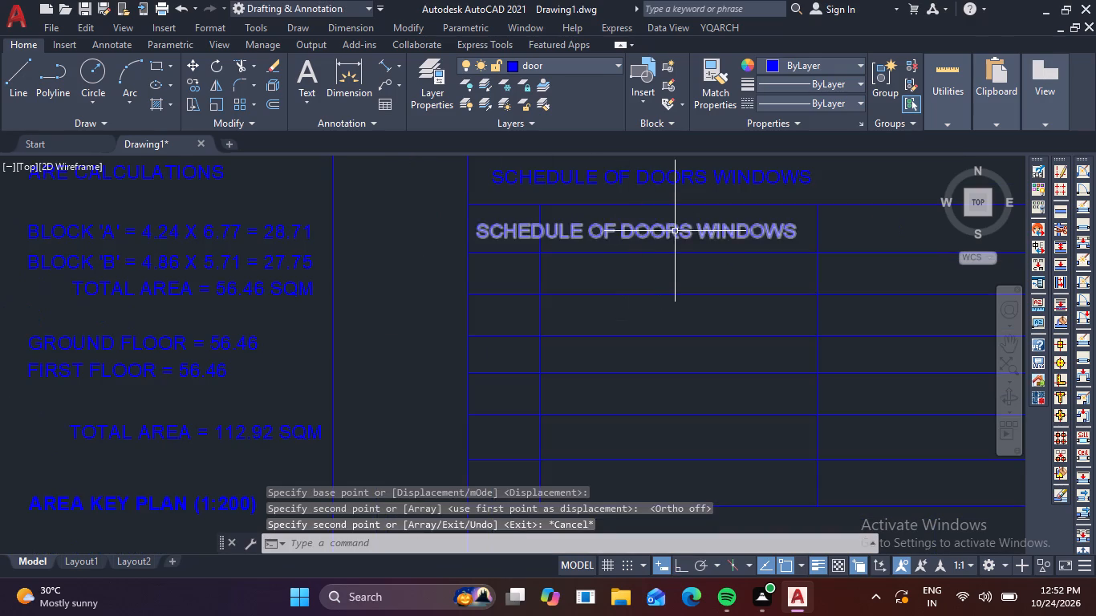
double_click(675, 231)
click(825, 233)
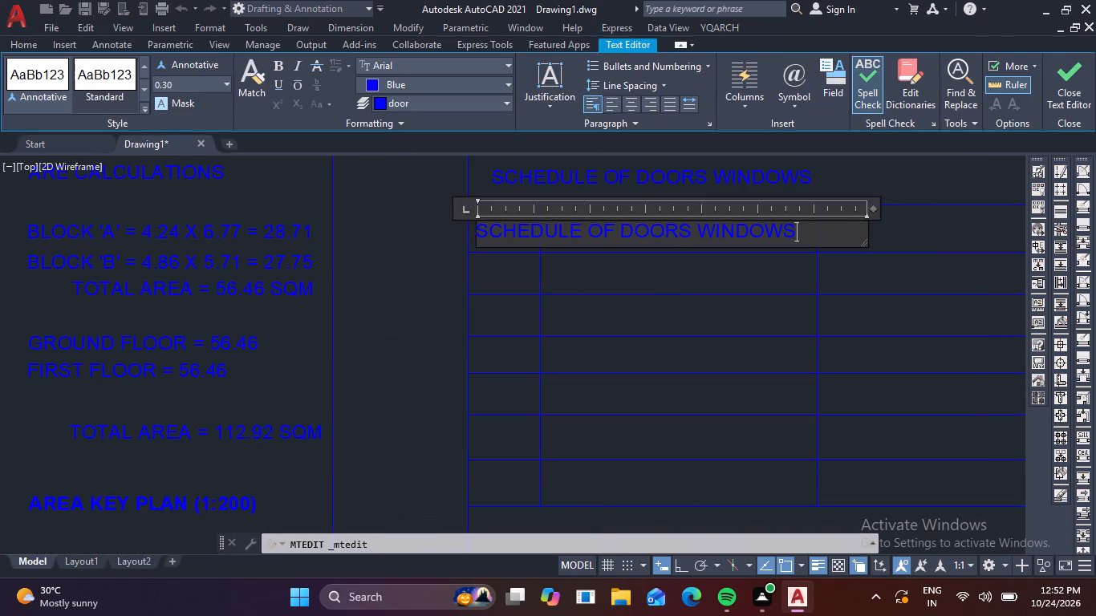
key(BackSpace)
key(BackSpace)
key(BackSpace)
key(BackSpace)
key(BackSpace)
key(BackSpace)
key(BackSpace)
key(BackSpace)
key(BackSpace)
key(BackSpace)
key(BackSpace)
key(BackSpace)
key(BackSpace)
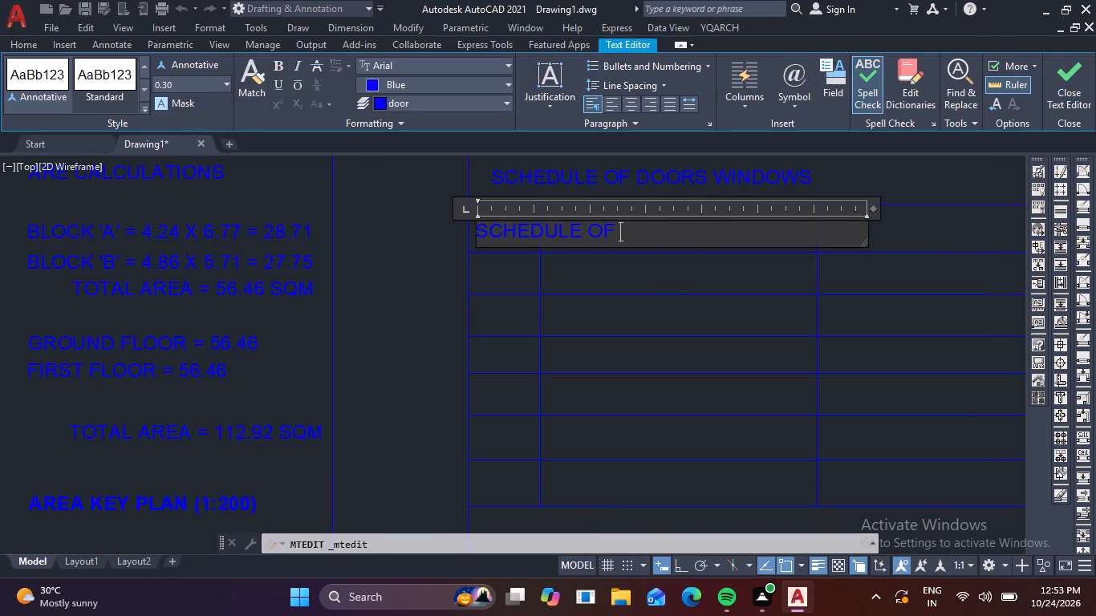
key(BackSpace)
key(BackSpace)
key(BackSpace)
key(BackSpace)
key(BackSpace)
key(BackSpace)
key(BackSpace)
key(BackSpace)
key(BackSpace)
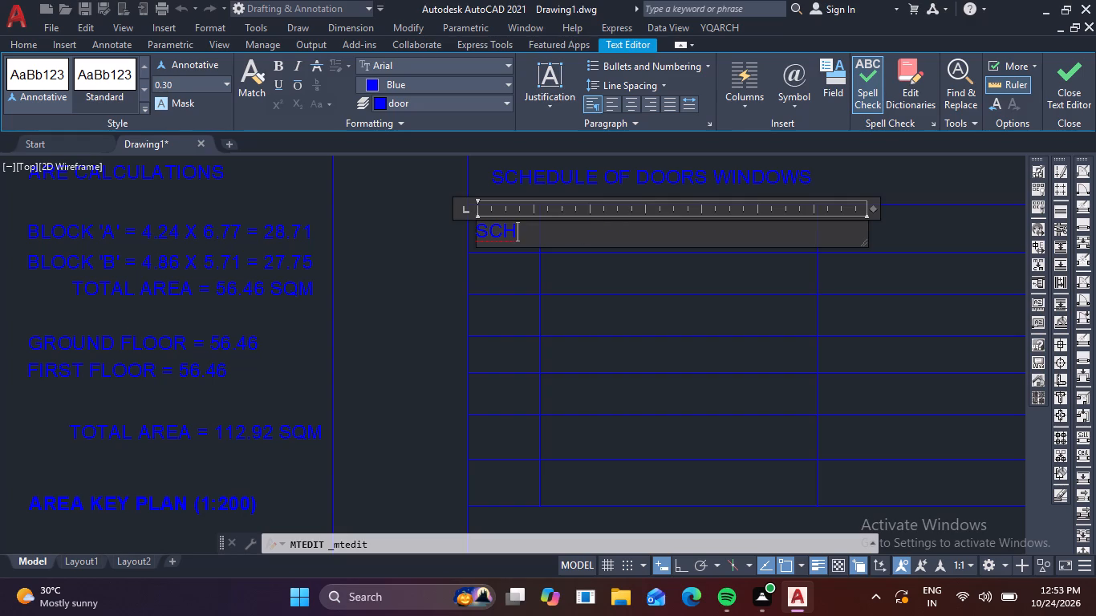
key(BackSpace)
key(BackSpace)
key(BackSpace)
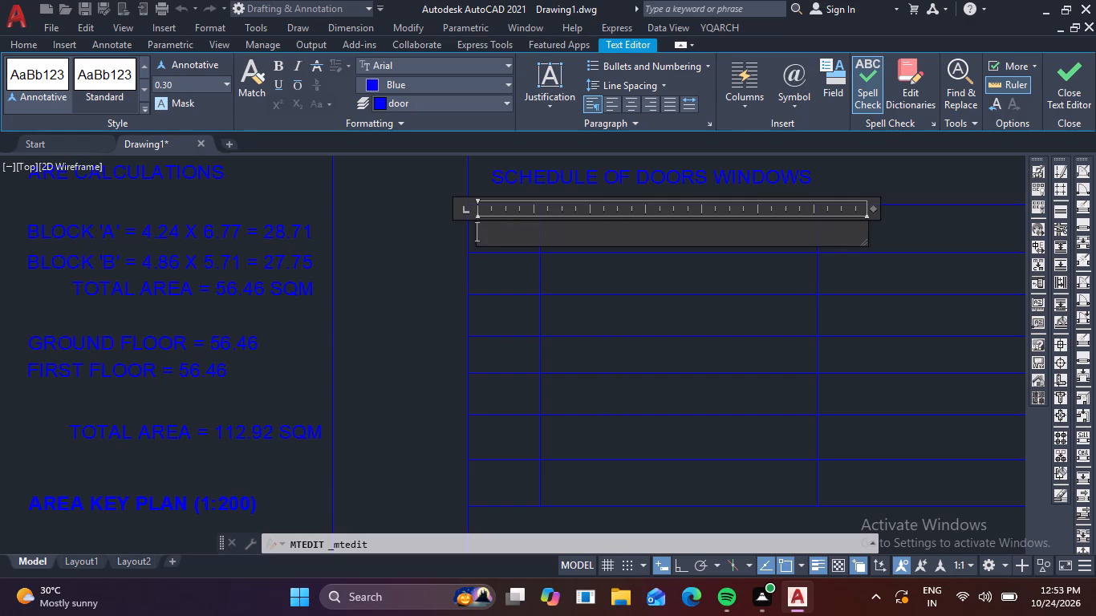
key(t)
text(YPE)
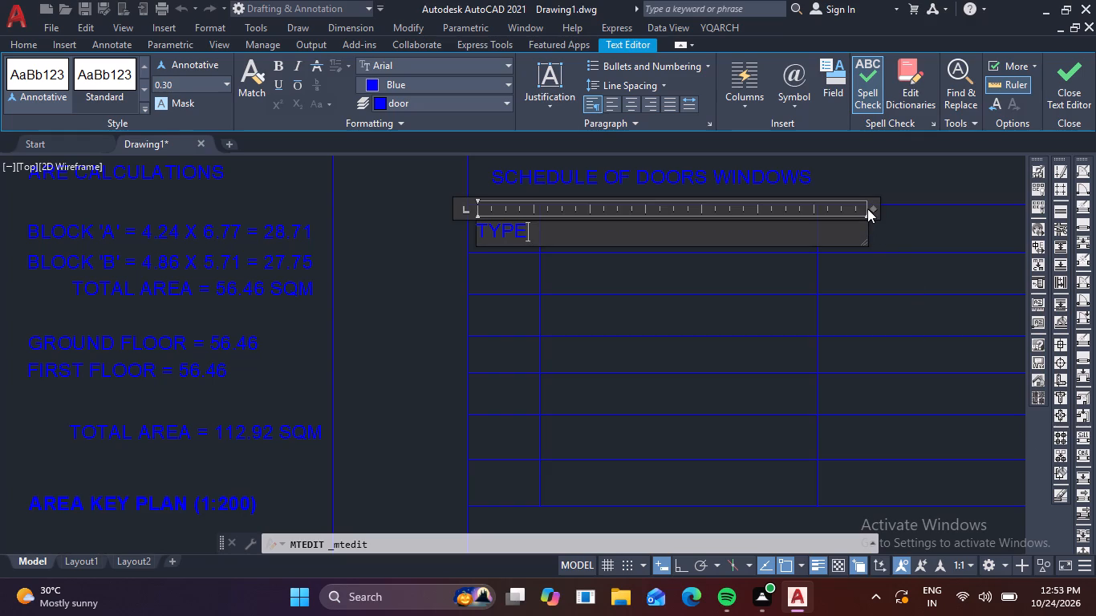
Narrow the TYPE text frame to fit within the schedule's first column and finish editing the text.
drag(871, 209, 648, 261)
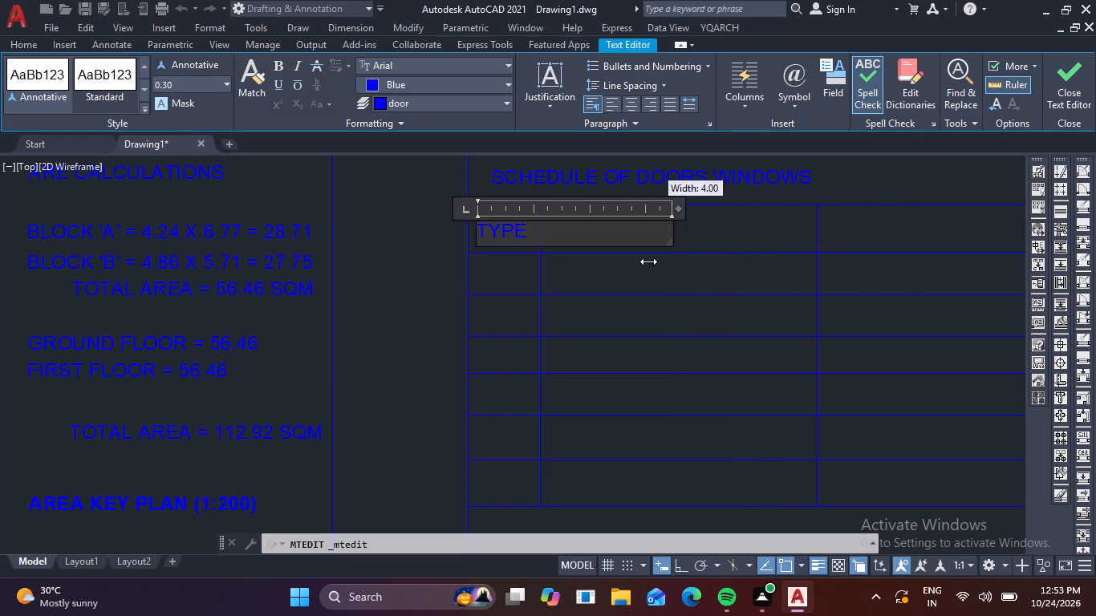
drag(648, 261, 545, 282)
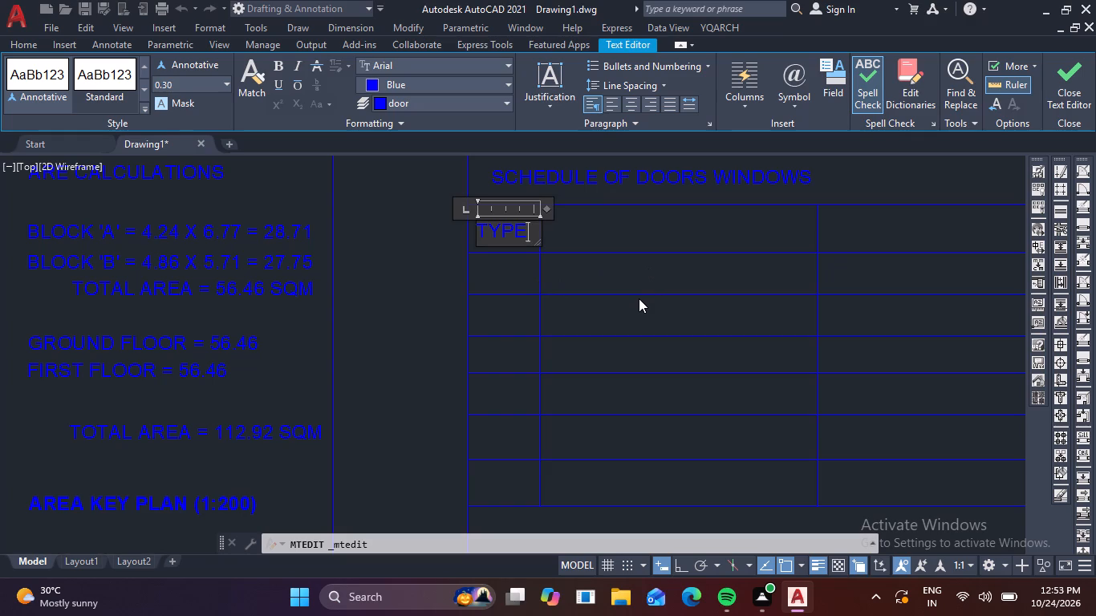
click(639, 298)
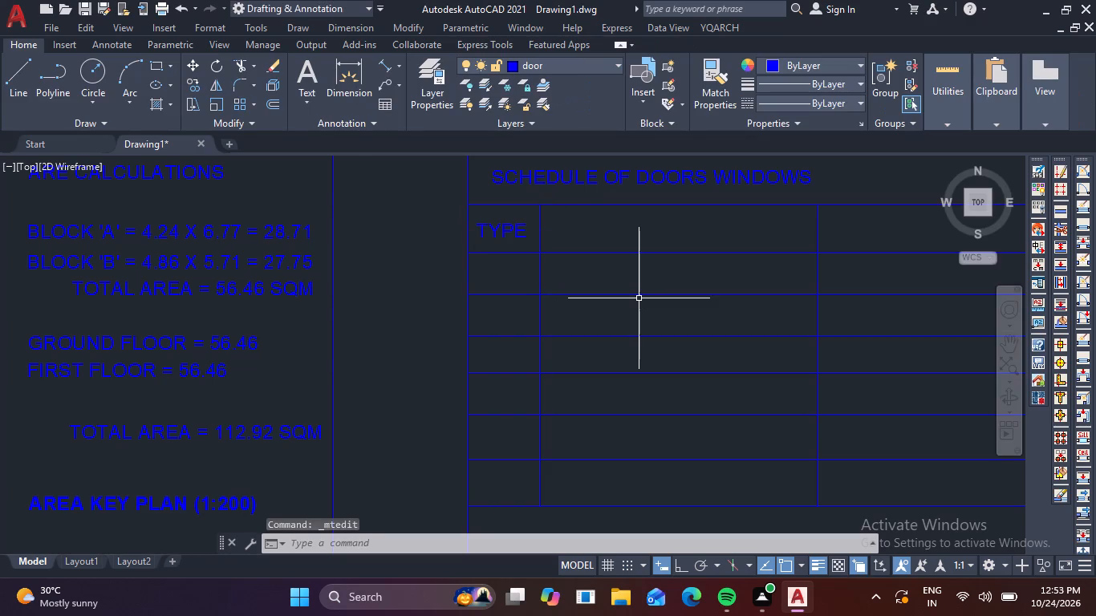
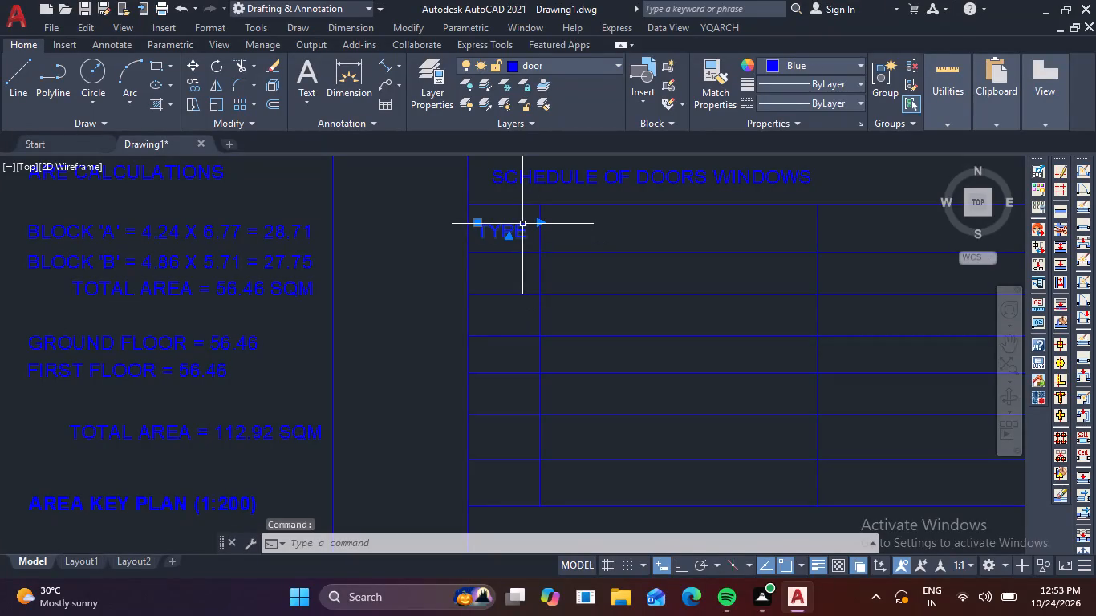
Copy the TYPE text into the second and third columns of the same schedule header row.
text(CP)
key(BackSpace)
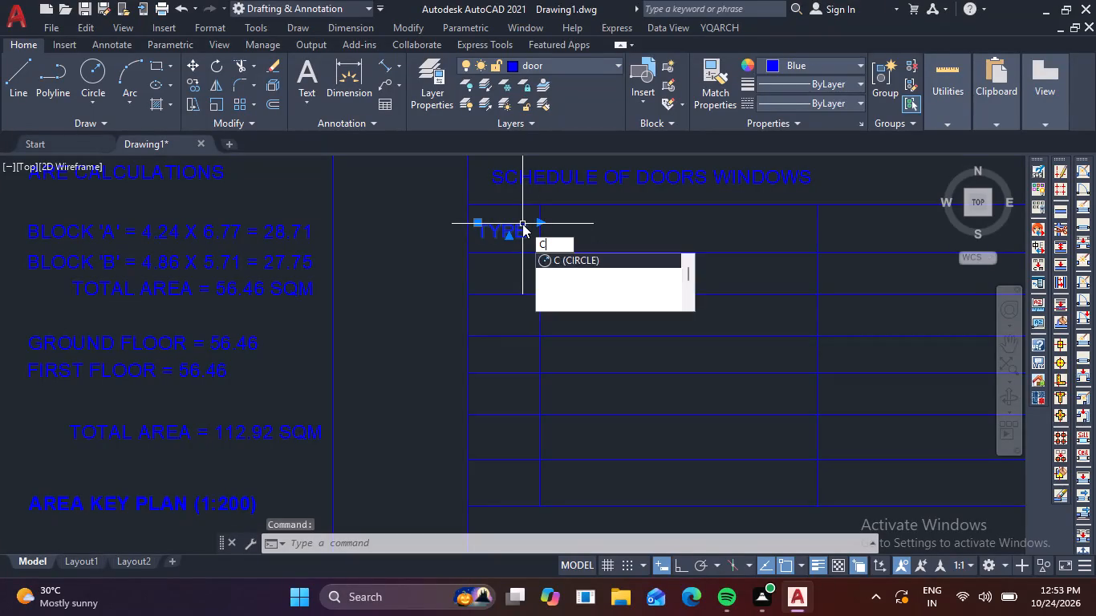
text(O)
key(space)
scroll(518, 229, up, 2)
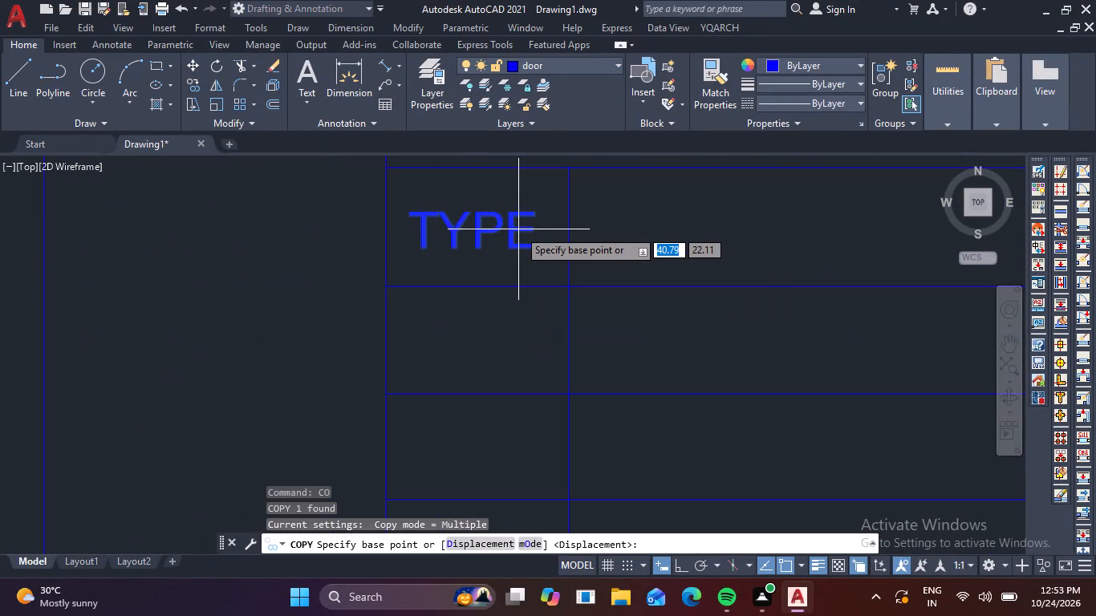
click(453, 237)
scroll(495, 238, down, 2)
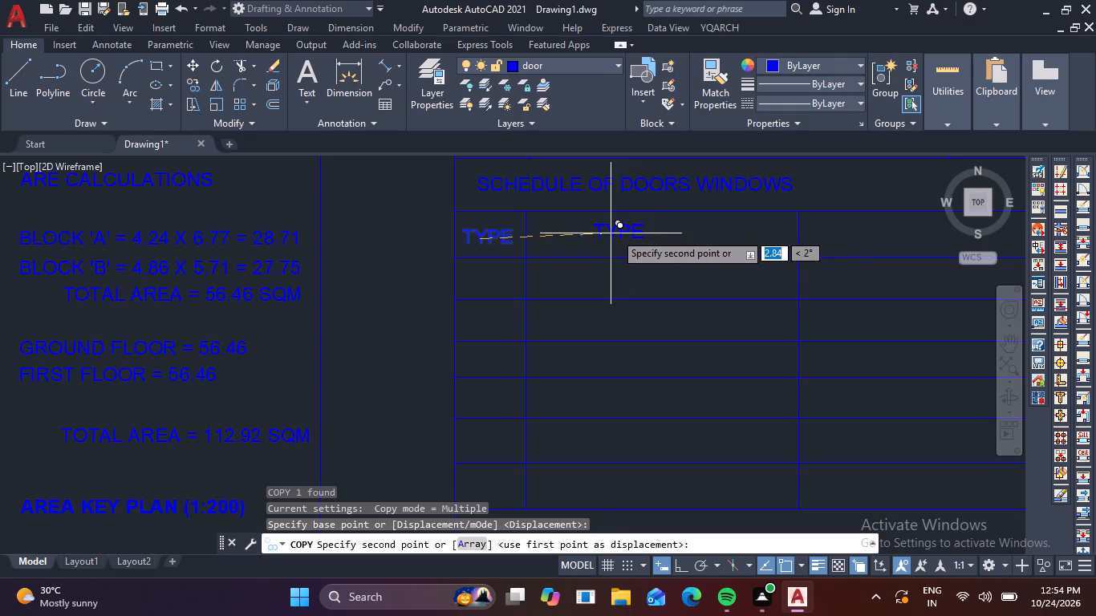
click(638, 237)
scroll(647, 252, down, 1)
middle_drag(647, 252, 274, 253)
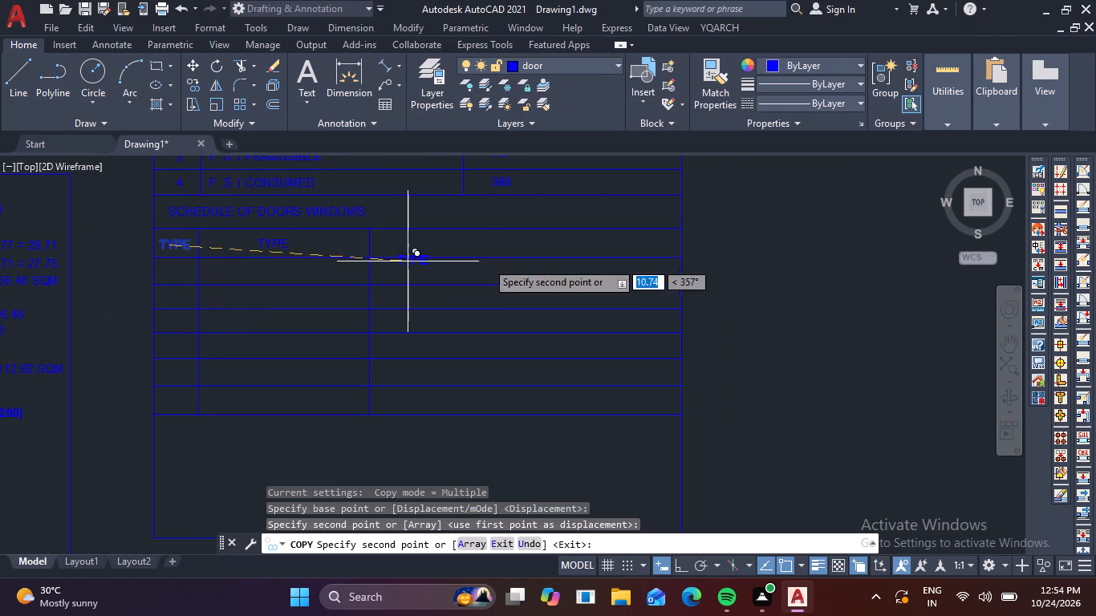
click(413, 245)
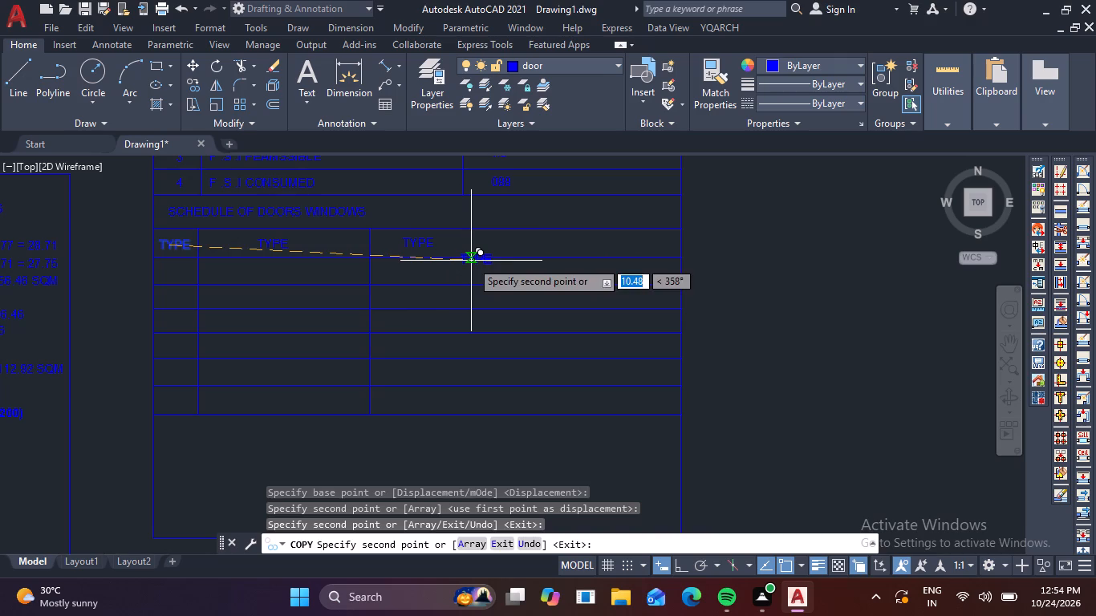
key(Escape)
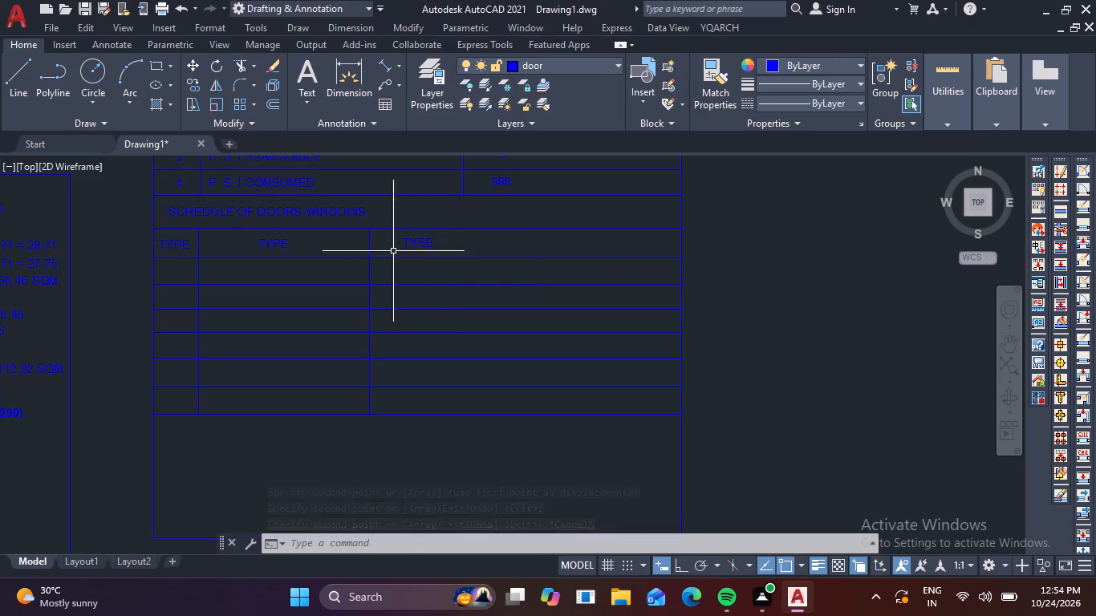
Replace the copied TYPE text in the header row's second column with SIZE.
click(286, 244)
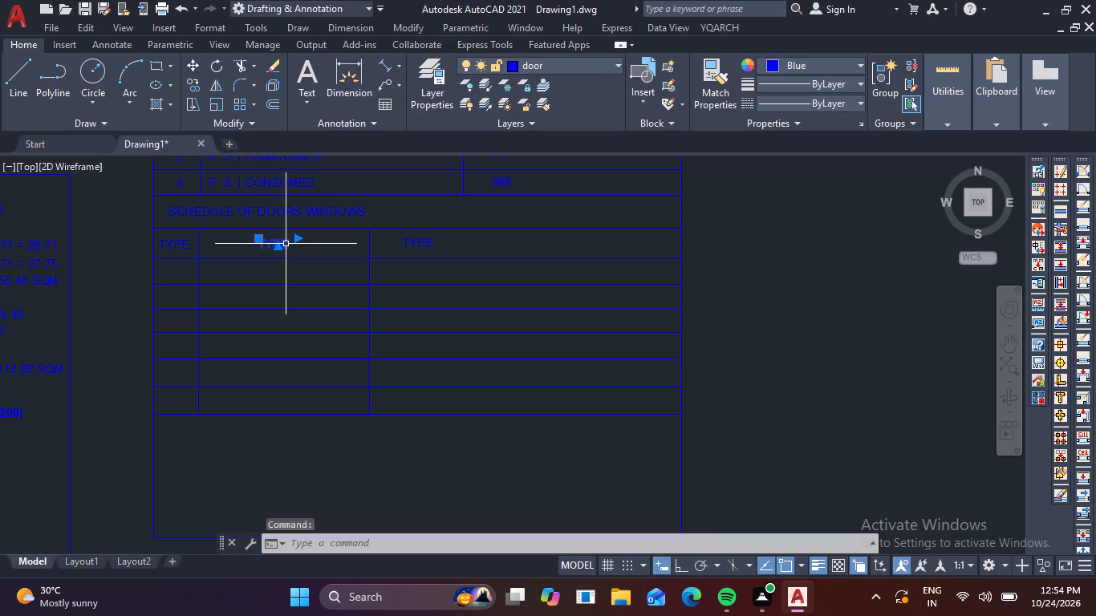
double_click(286, 244)
scroll(301, 261, up, 2)
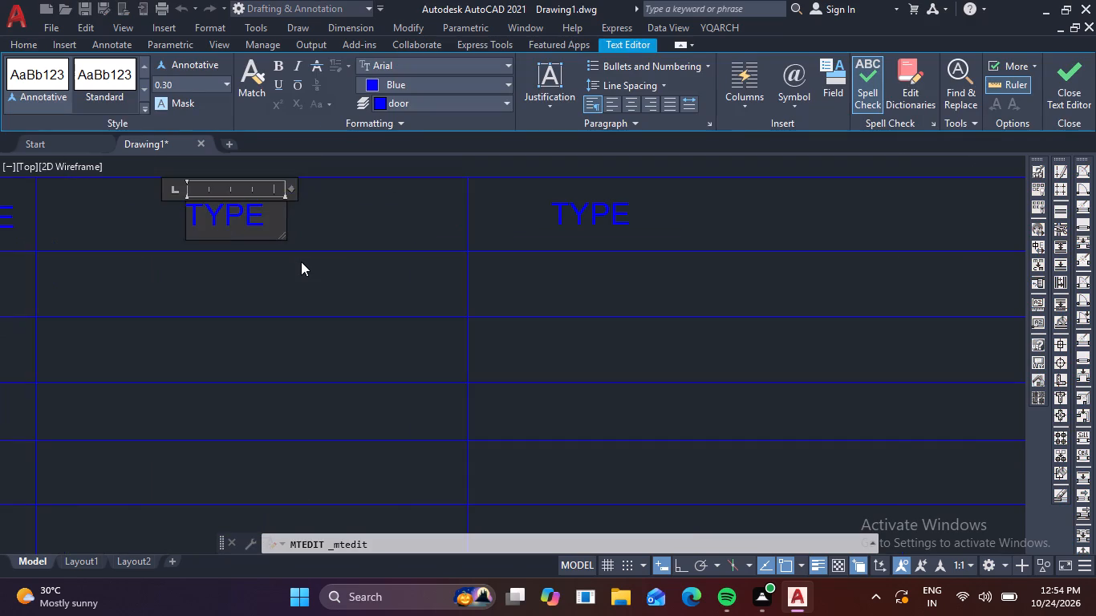
key(BackSpace)
key(BackSpace)
key(BackSpace)
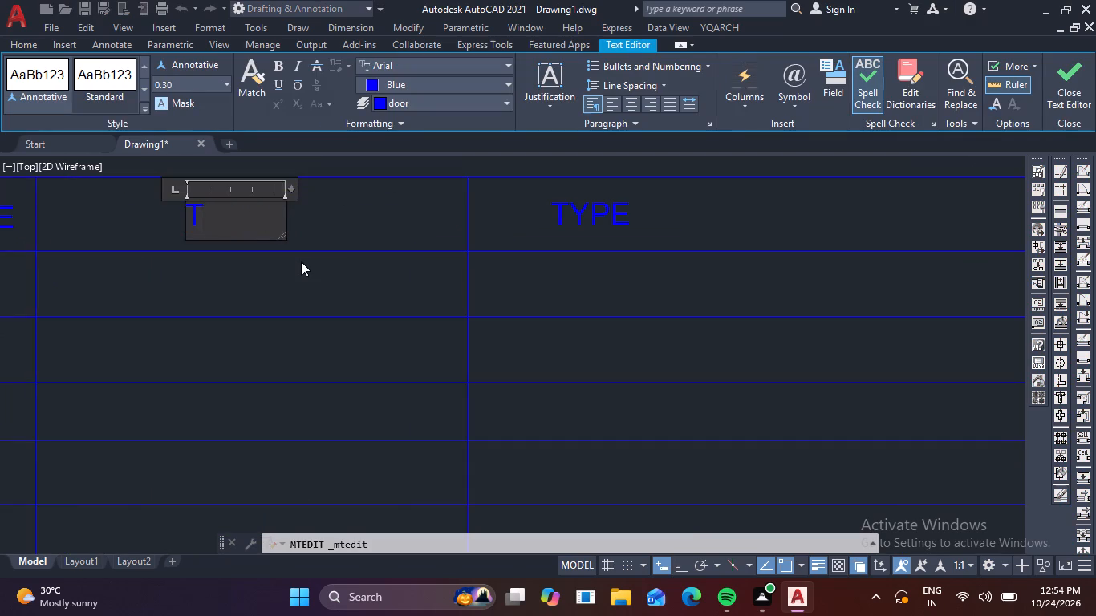
key(BackSpace)
text(SI)
key(z)
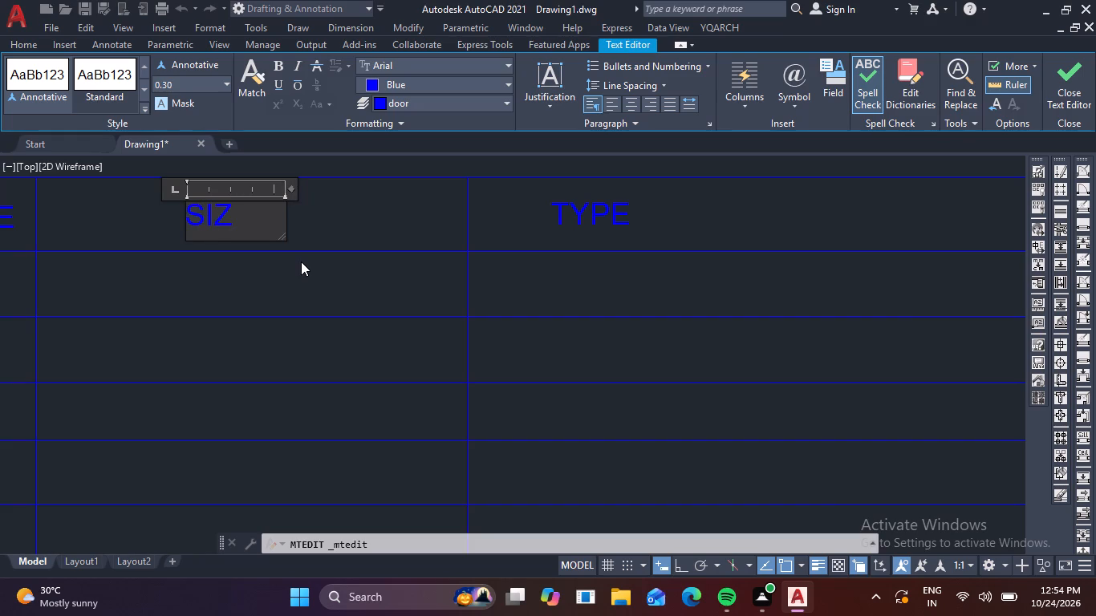
key(e)
click(634, 213)
Replace the copied TYPE text in the header row's third column with DESCRPTION.
triple_click(618, 213)
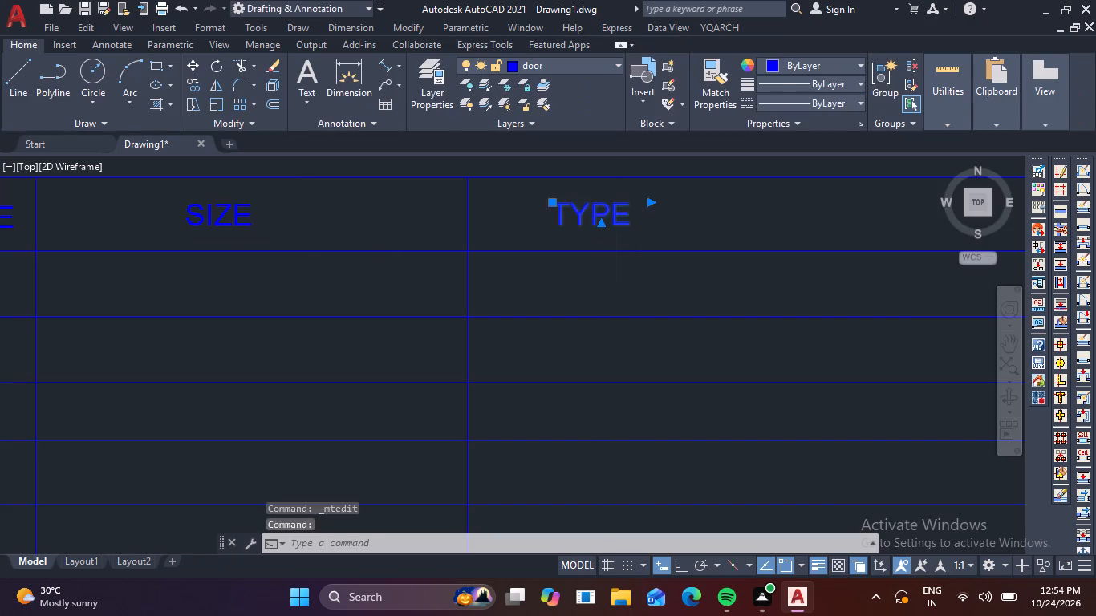
click(638, 223)
key(BackSpace)
key(BackSpace)
key(BackSpace)
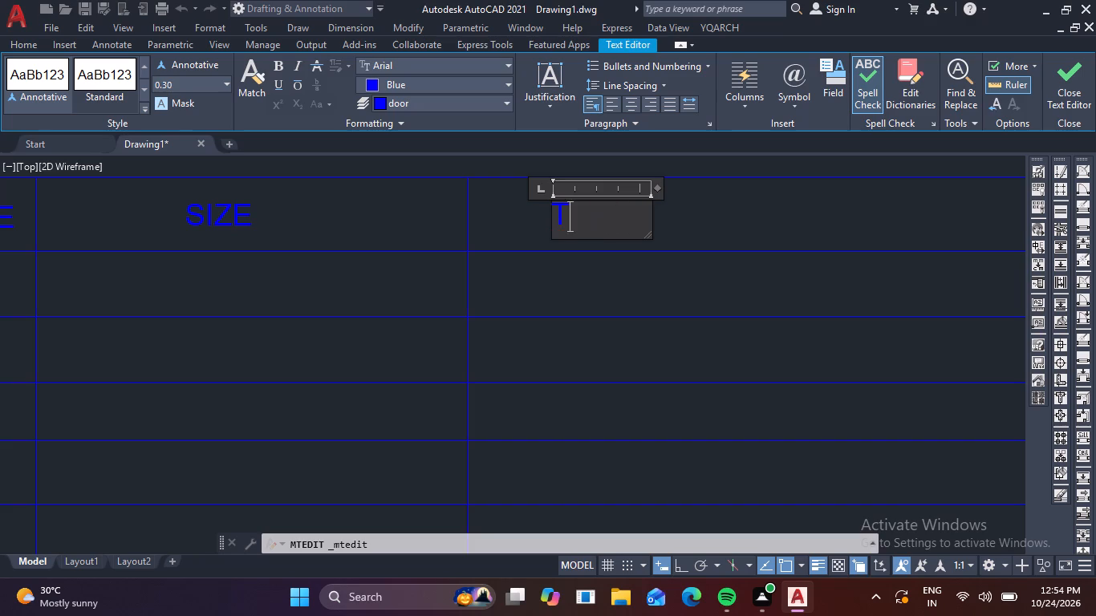
key(BackSpace)
text(DES)
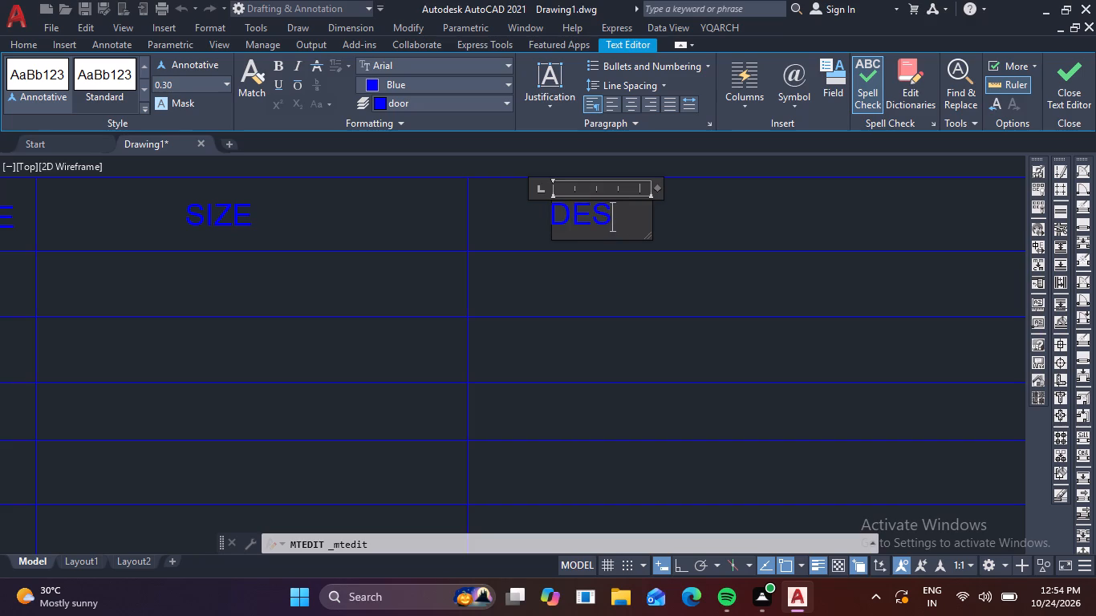
key(c)
key(r)
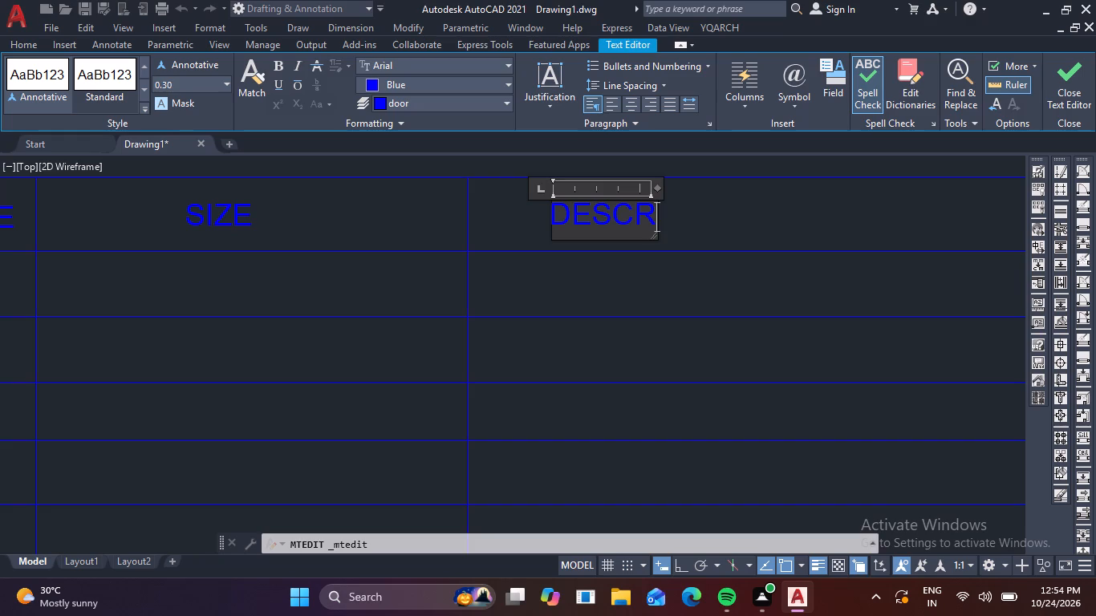
key(p)
text(TION)
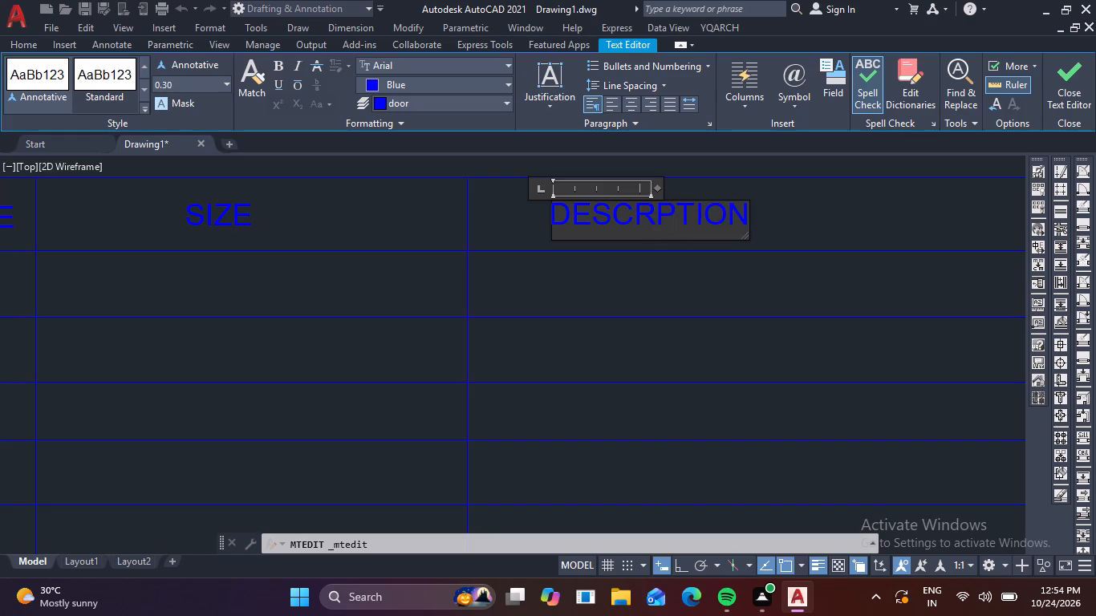
click(624, 282)
Widen the third column heading's text frame beyond the word and correct its spelling to DESCRIPTION.
scroll(624, 282, down, 1)
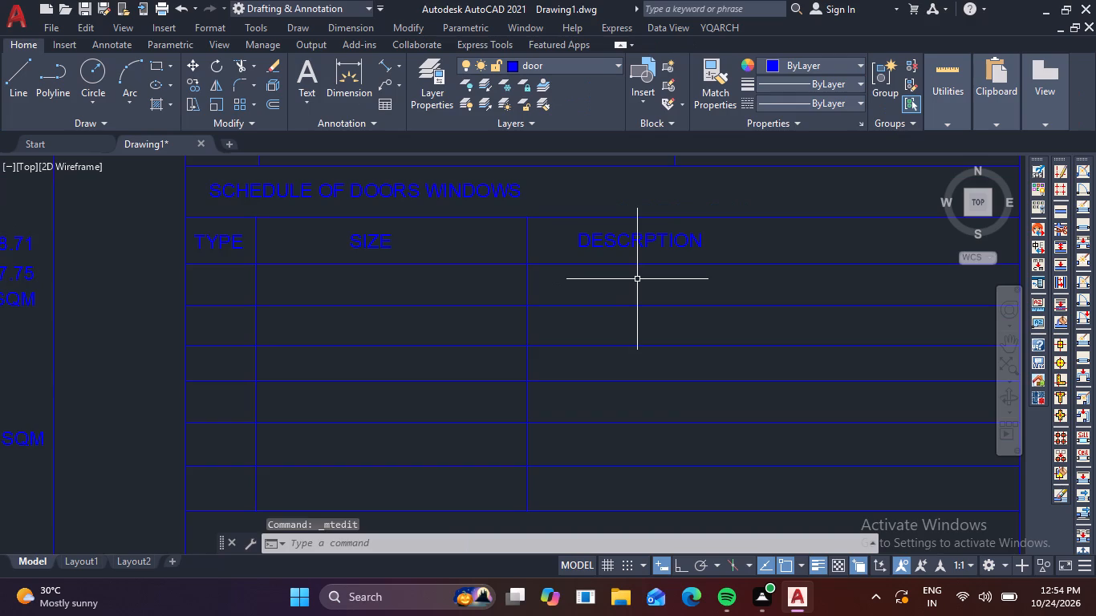
scroll(637, 279, up, 1)
double_click(607, 221)
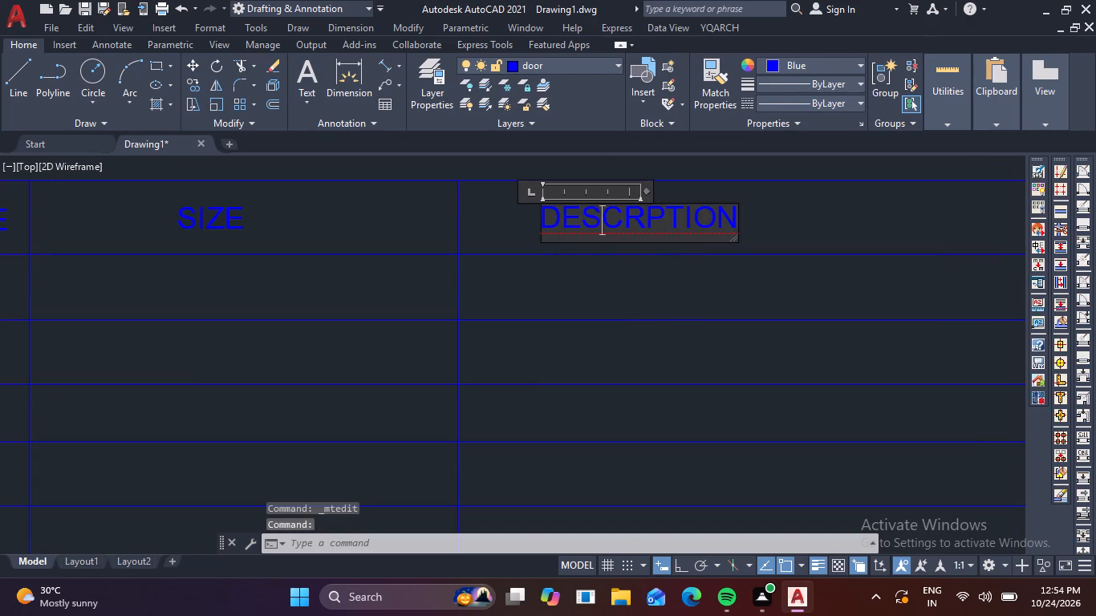
click(733, 223)
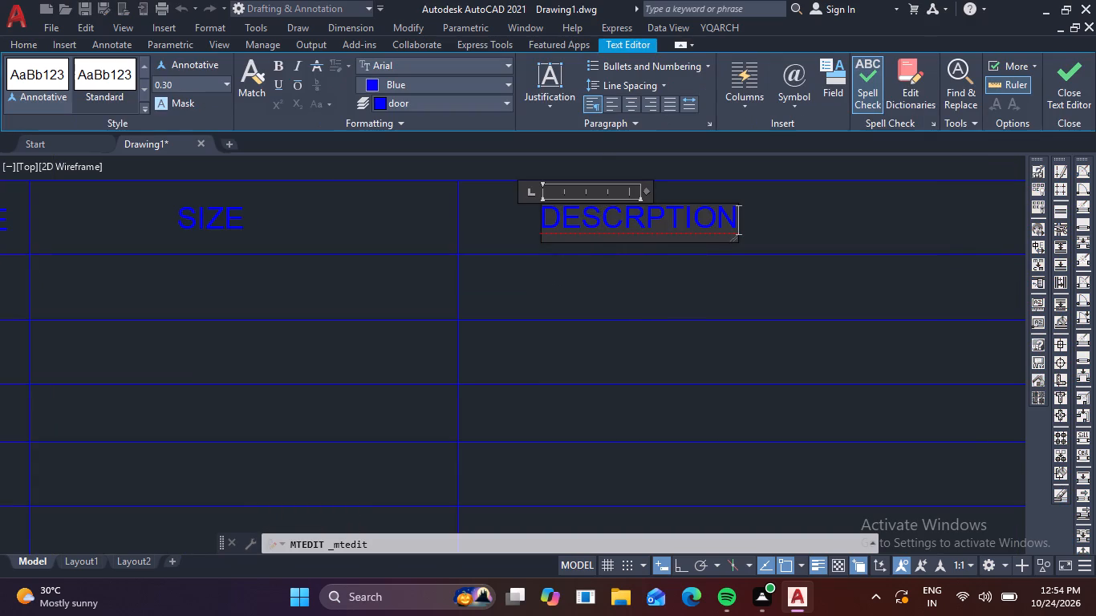
drag(643, 192, 794, 190)
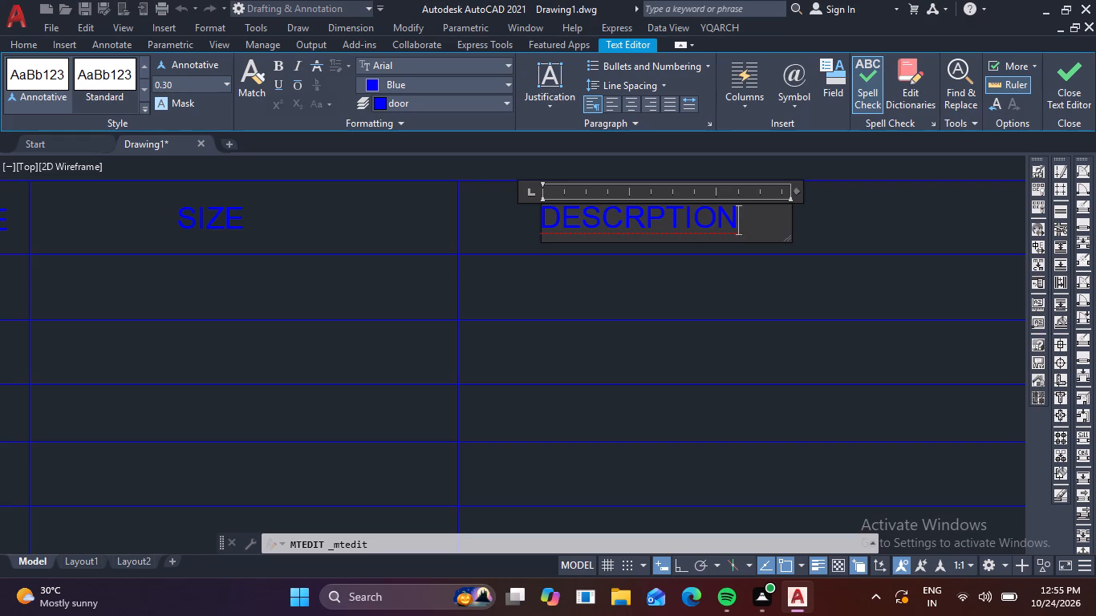
click(643, 217)
key(i)
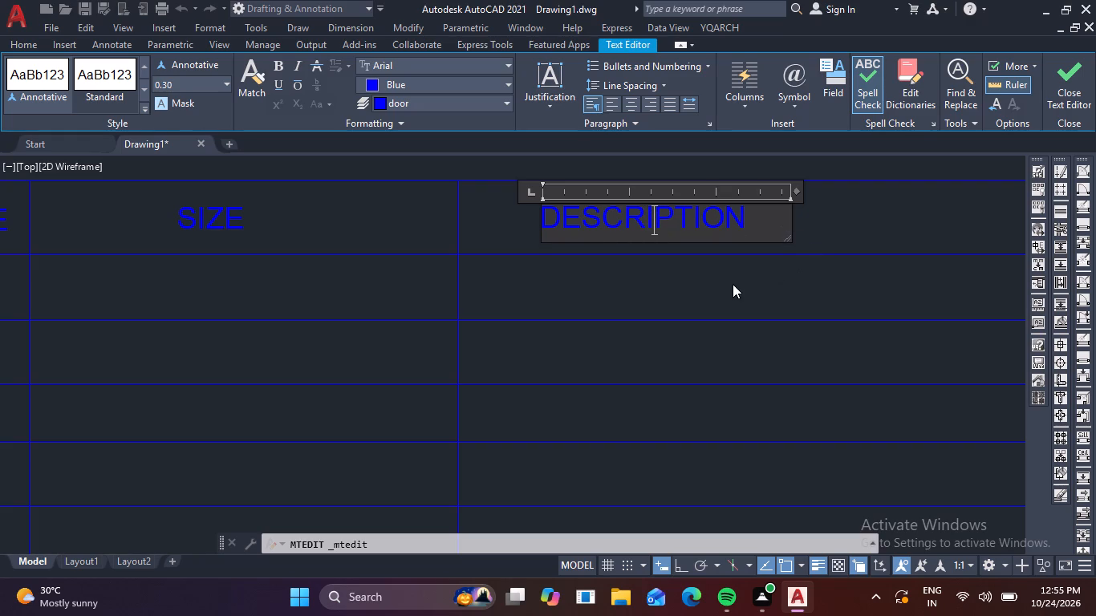
click(718, 282)
Copy the TYPE heading down the first column into each of the six empty rows below it.
scroll(650, 298, down, 1)
middle_drag(550, 312, 558, 314)
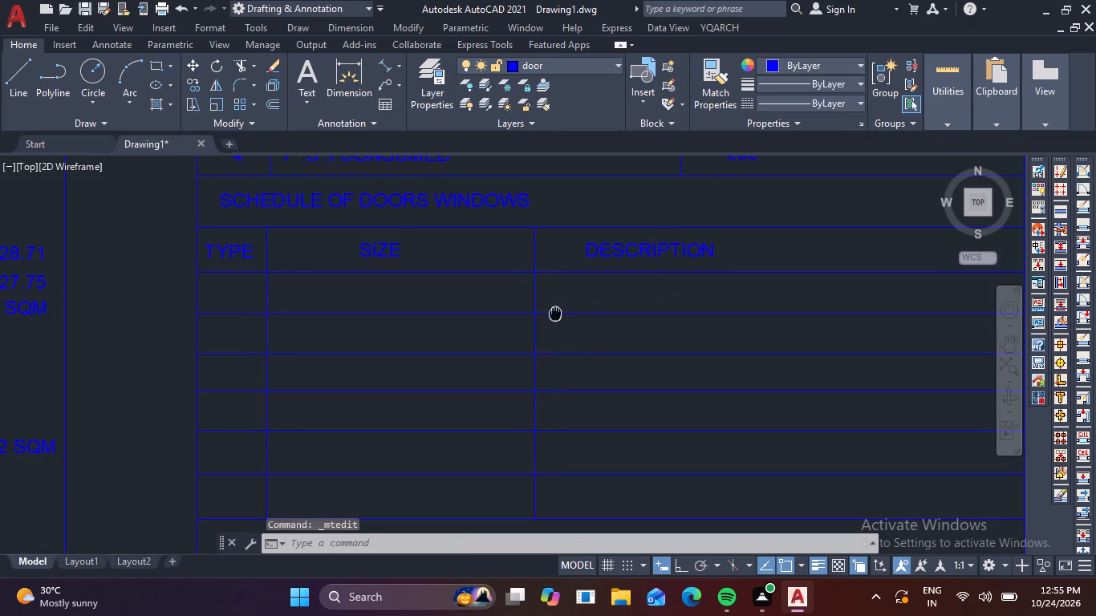
middle_drag(558, 314, 607, 298)
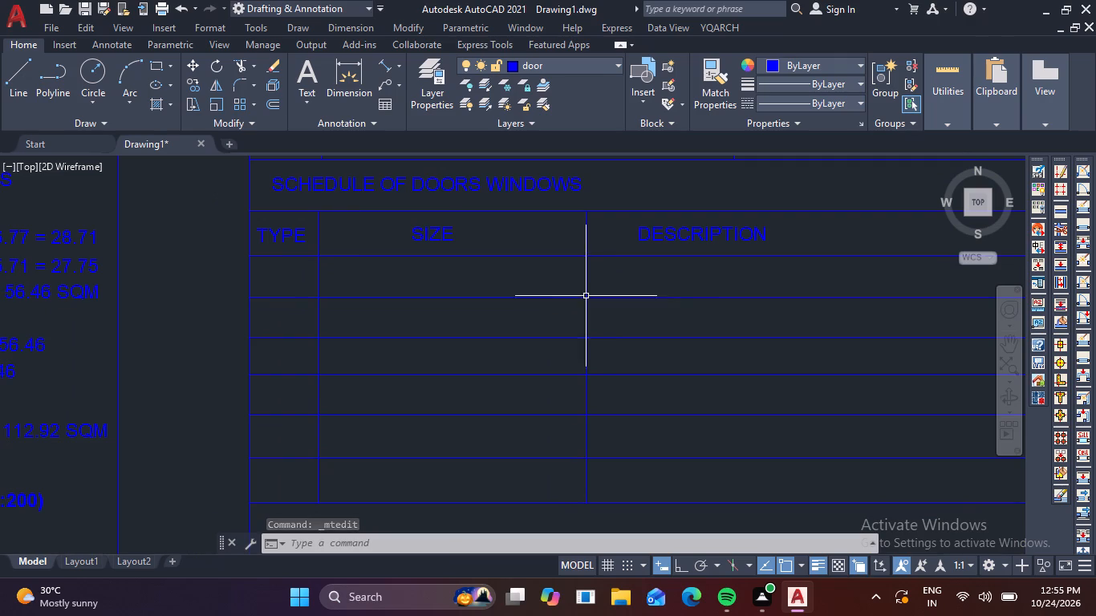
click(297, 235)
text(CO)
key(space)
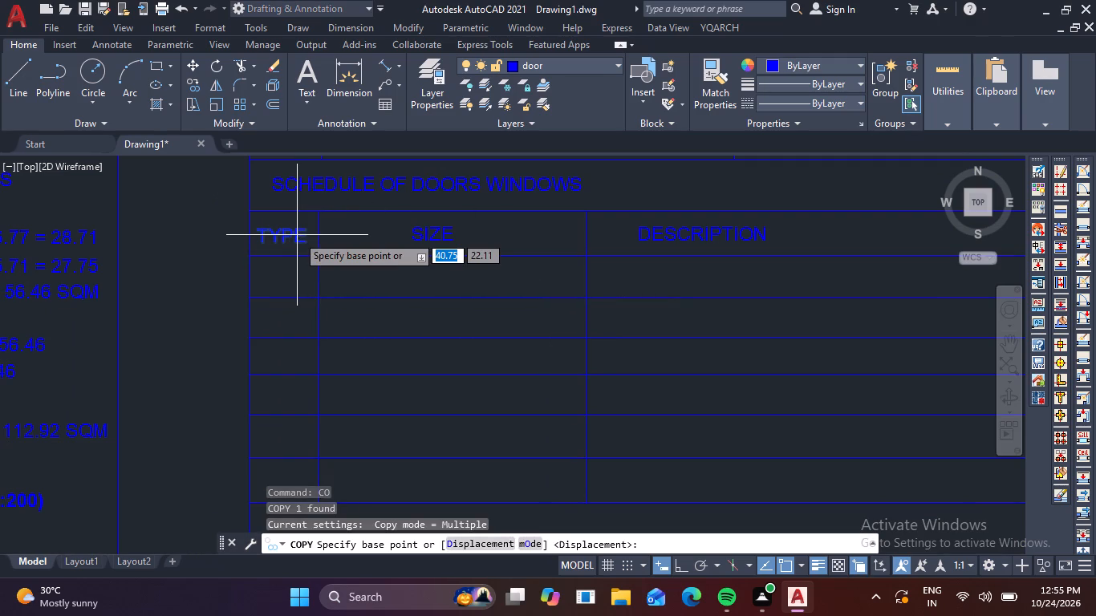
click(297, 235)
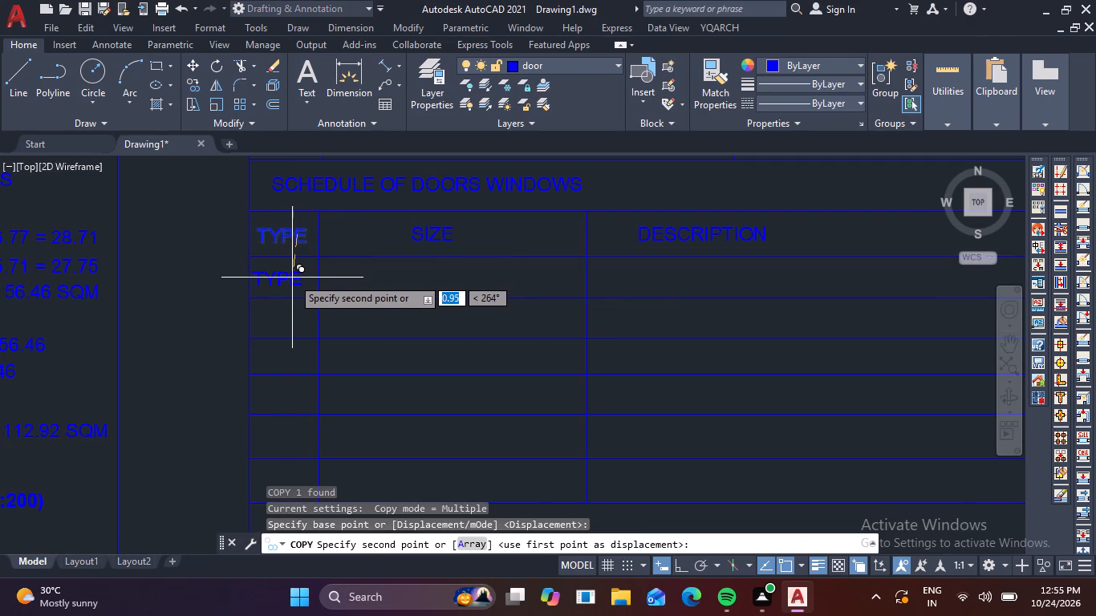
click(294, 278)
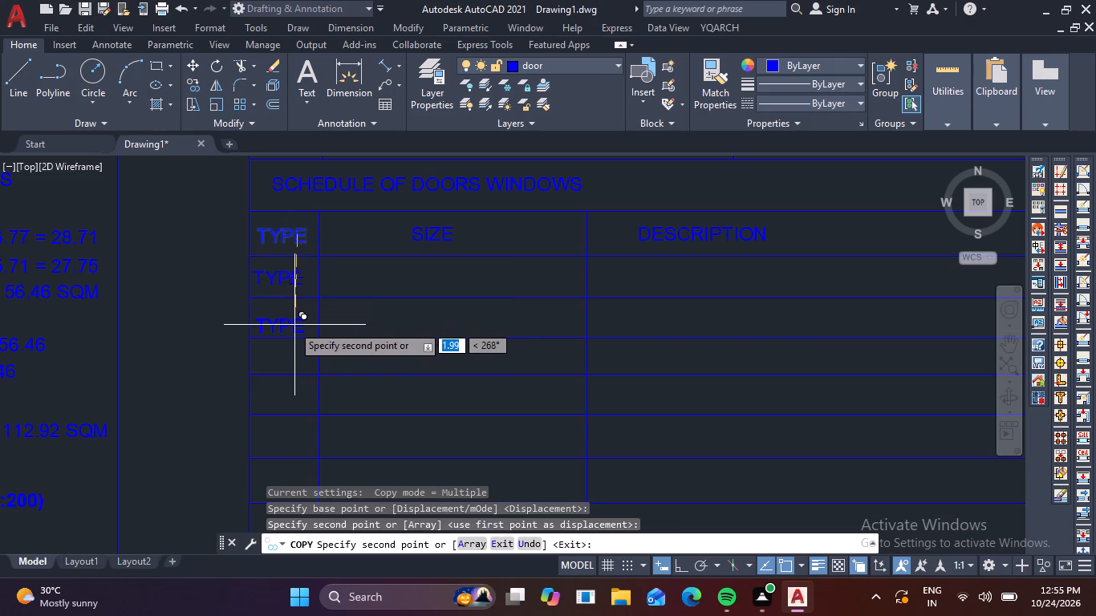
click(292, 318)
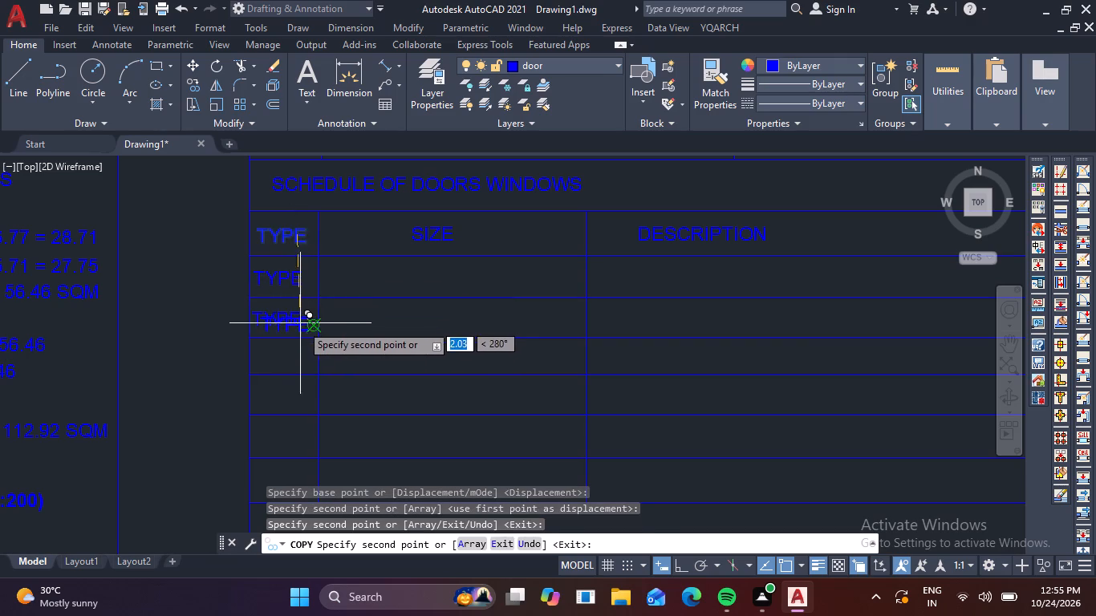
middle_drag(305, 330, 310, 257)
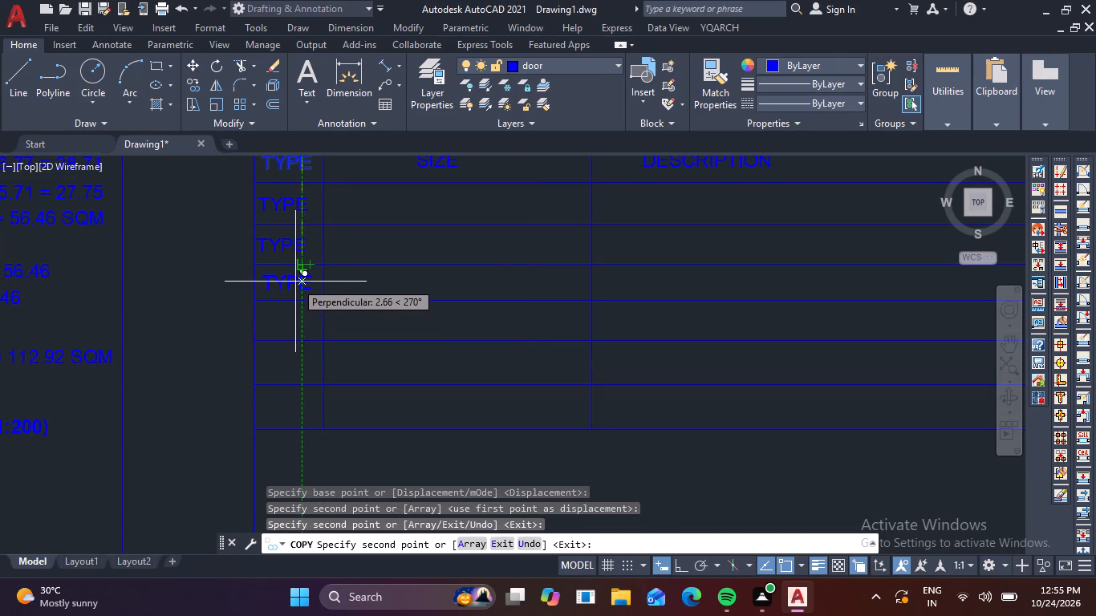
click(295, 282)
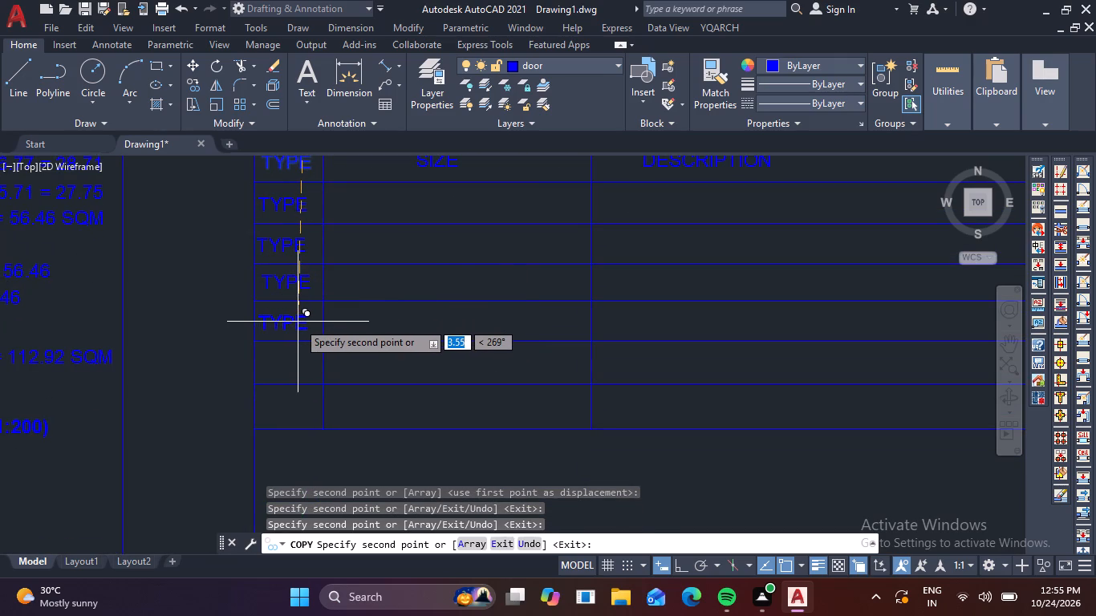
click(298, 322)
click(298, 362)
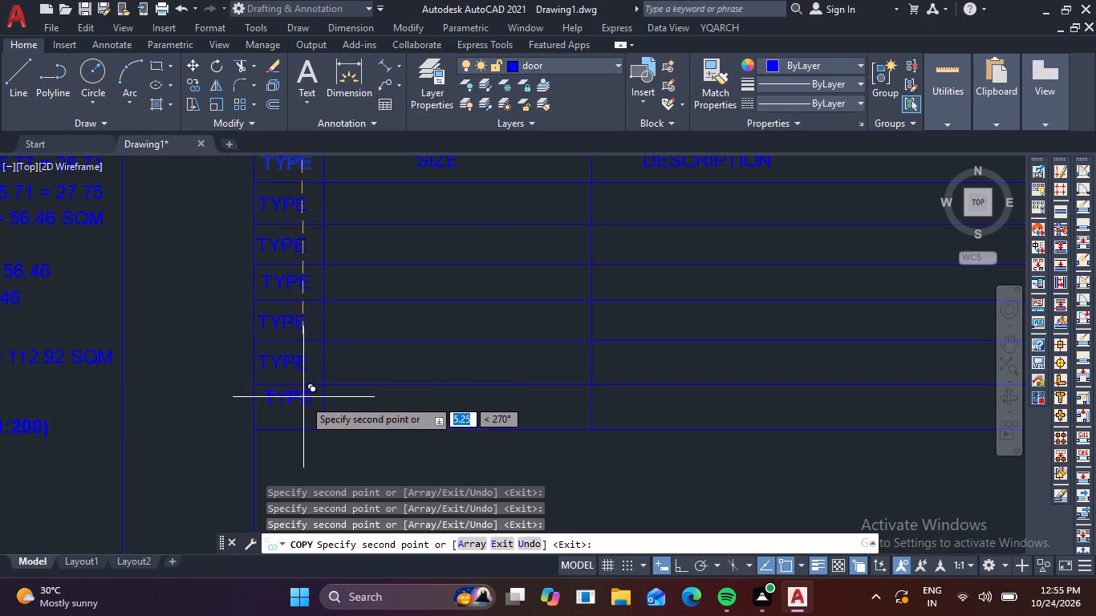
click(301, 410)
key(Escape)
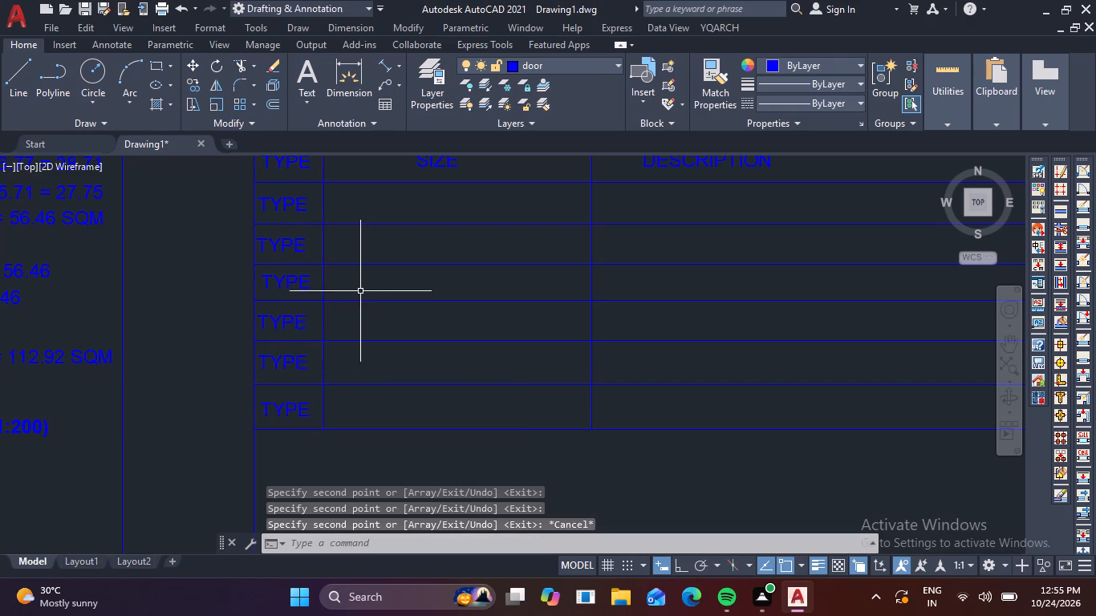
Replace the copied TYPE text in the first row below the schedule header with D1.
double_click(294, 407)
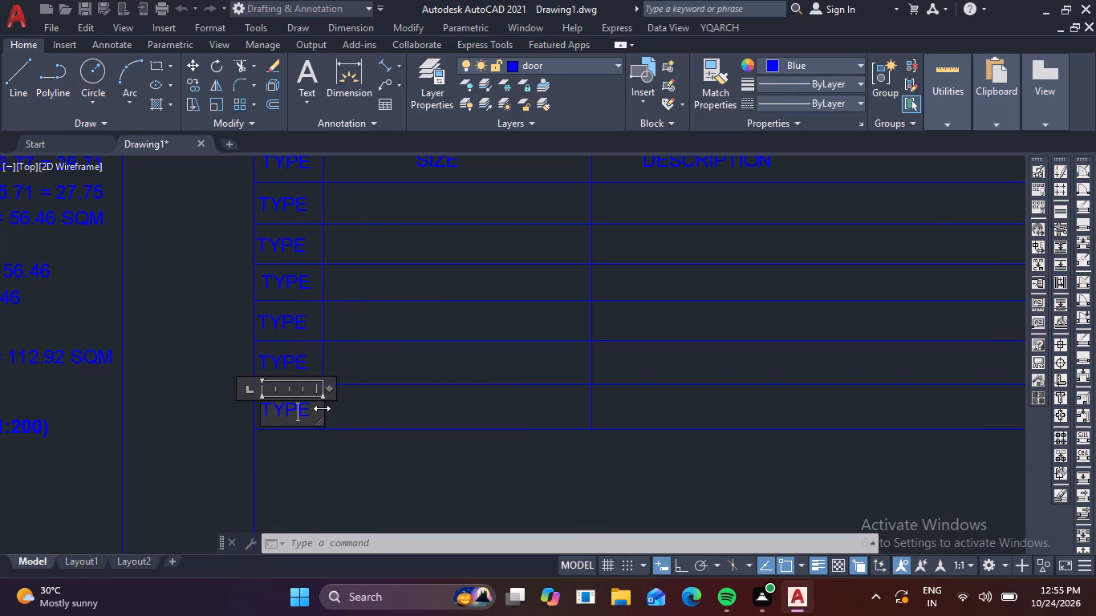
key(Escape)
middle_drag(347, 385, 350, 484)
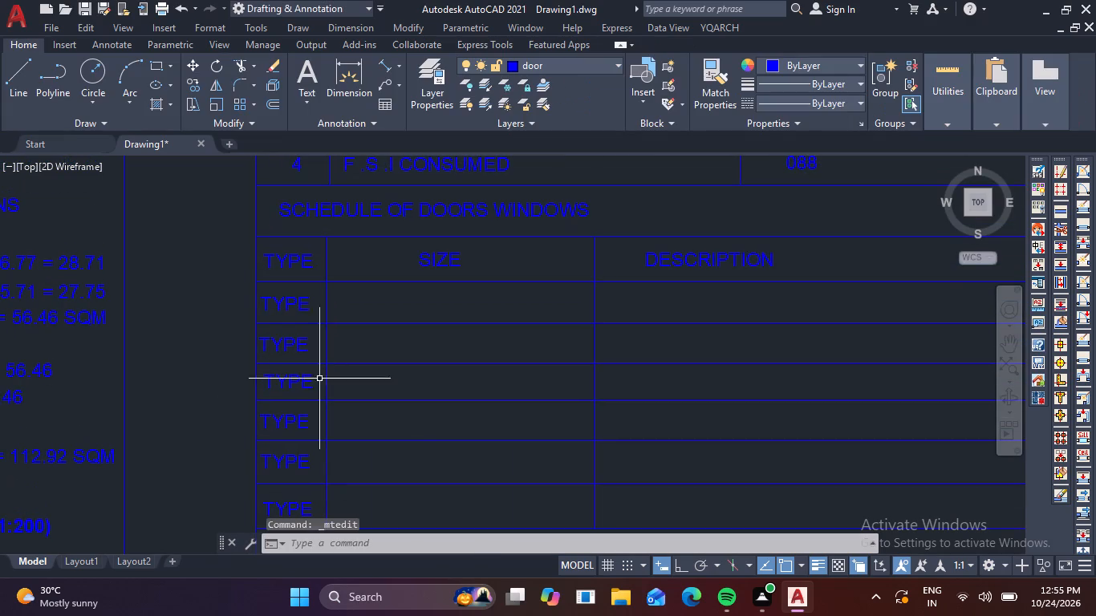
double_click(302, 306)
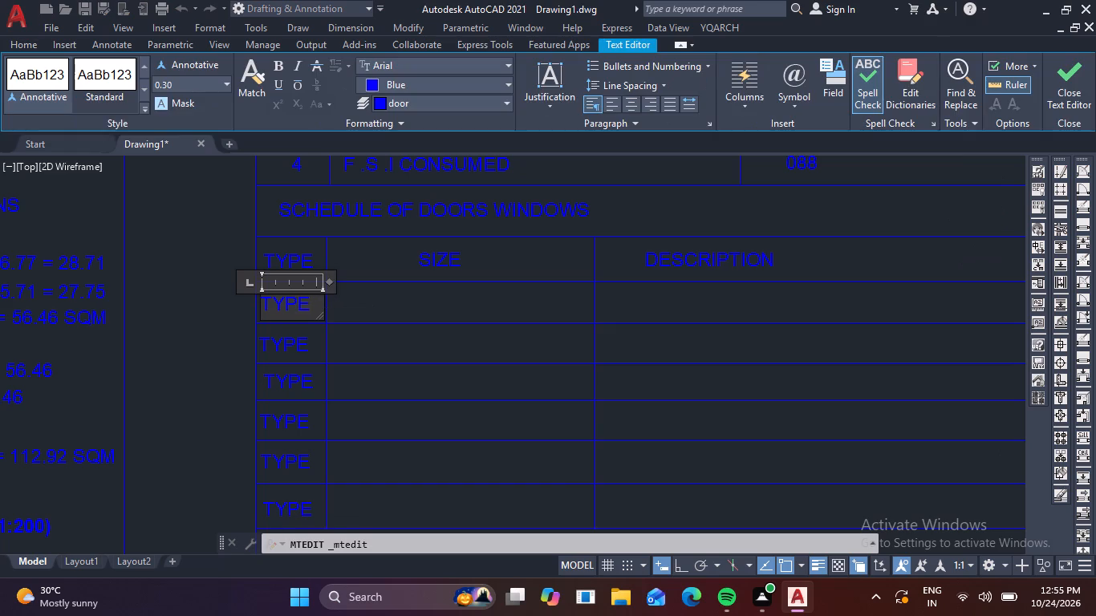
click(312, 302)
key(BackSpace)
key(BackSpace)
key(BackSpace)
key(BackSpace)
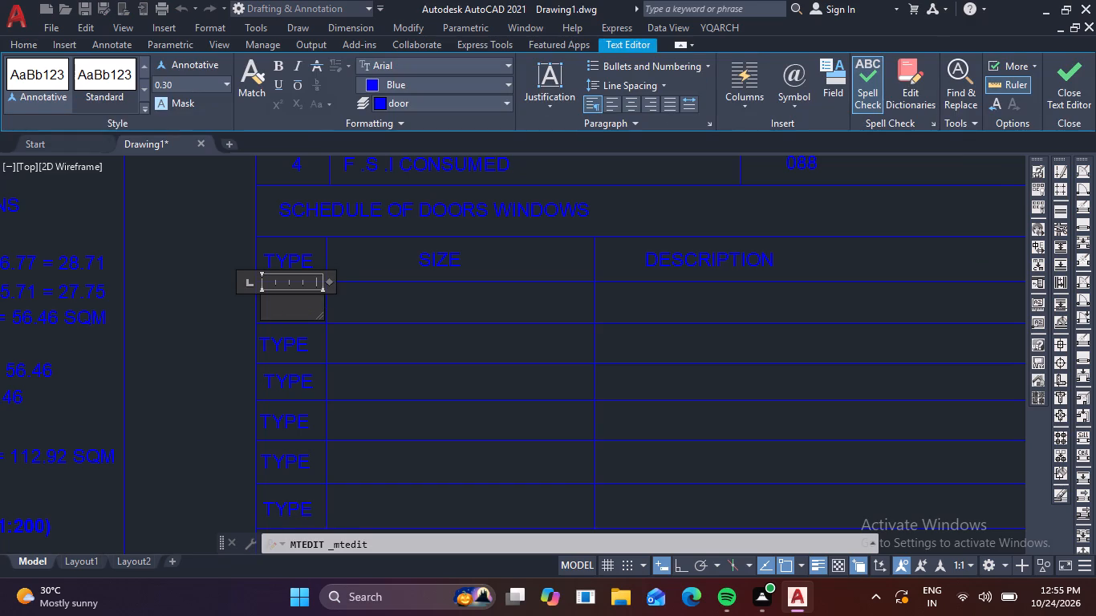
text(D1)
click(277, 349)
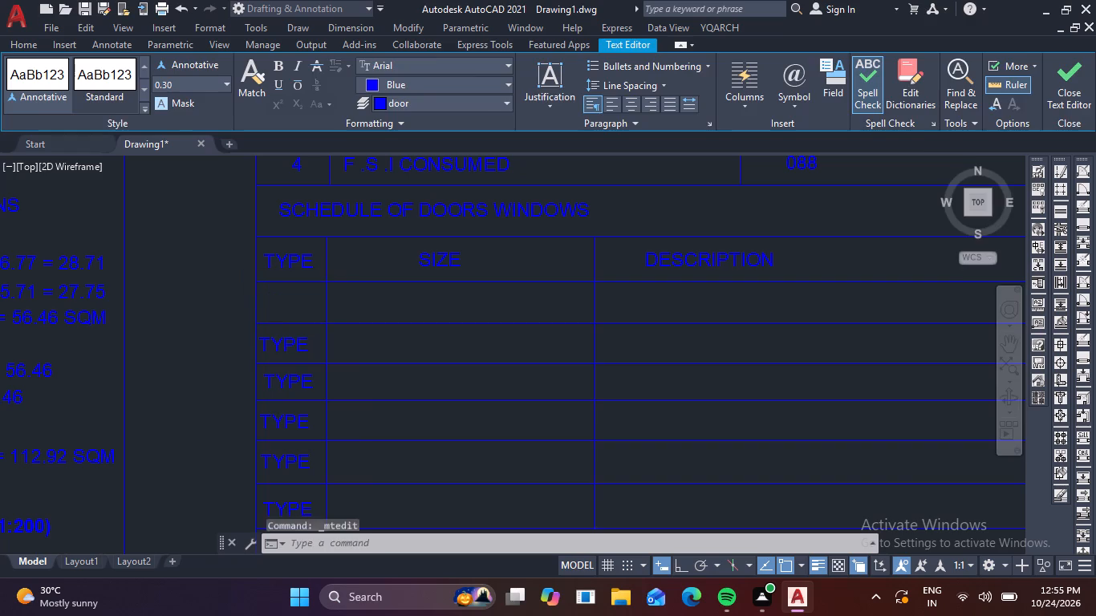
Replace the copied TYPE text in the second row below the schedule header with D2.
double_click(279, 349)
click(314, 350)
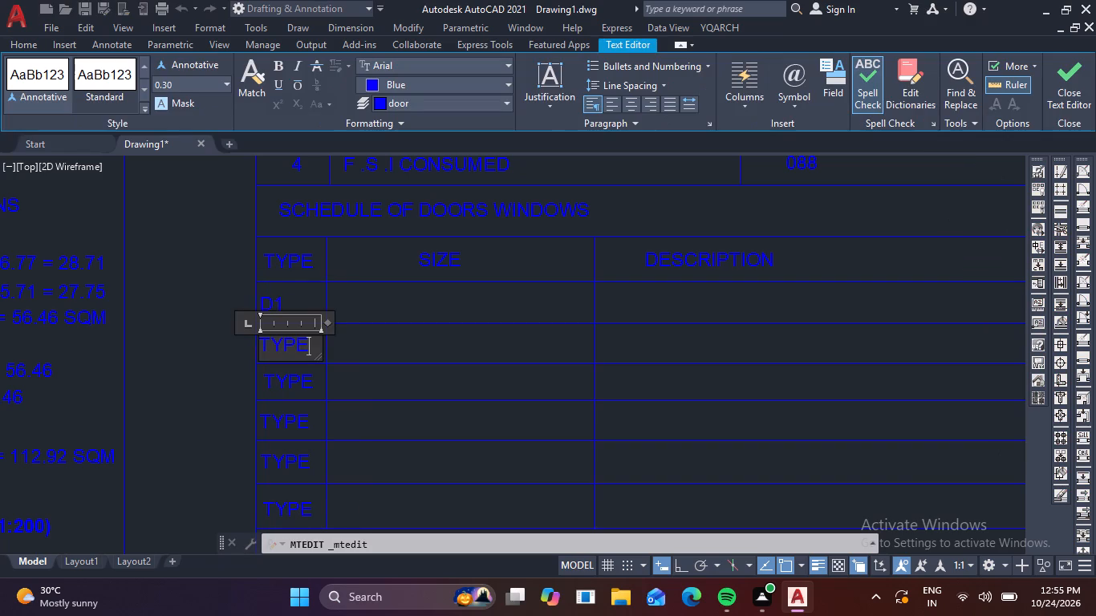
key(BackSpace)
key(BackSpace)
key(BackSpace)
key(BackSpace)
text(D2)
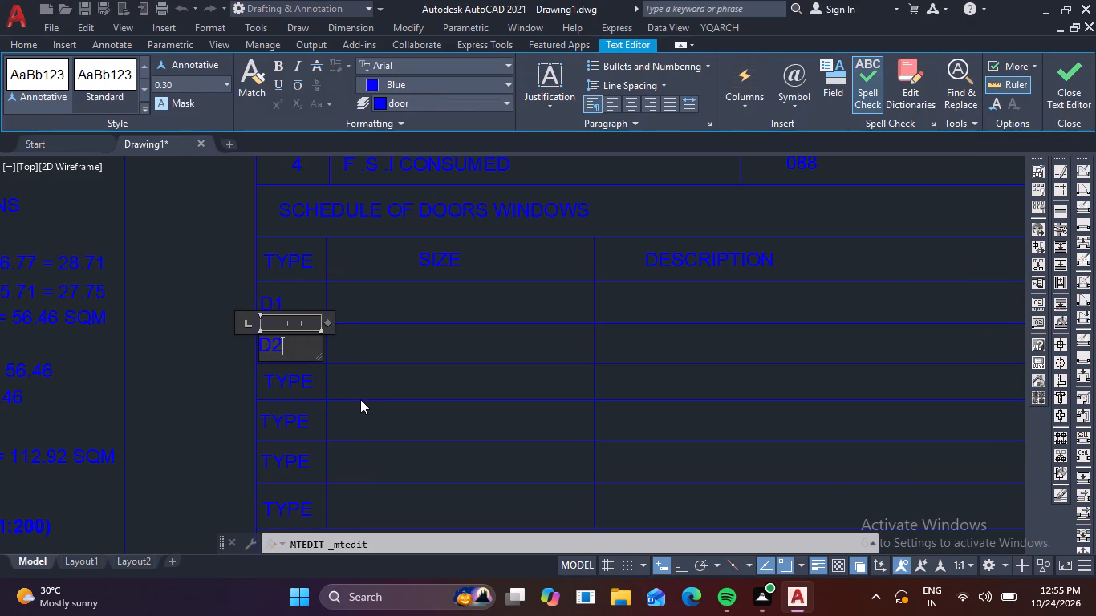
click(363, 391)
Replace the copied TYPE text in the row below D2 with W1.
double_click(305, 379)
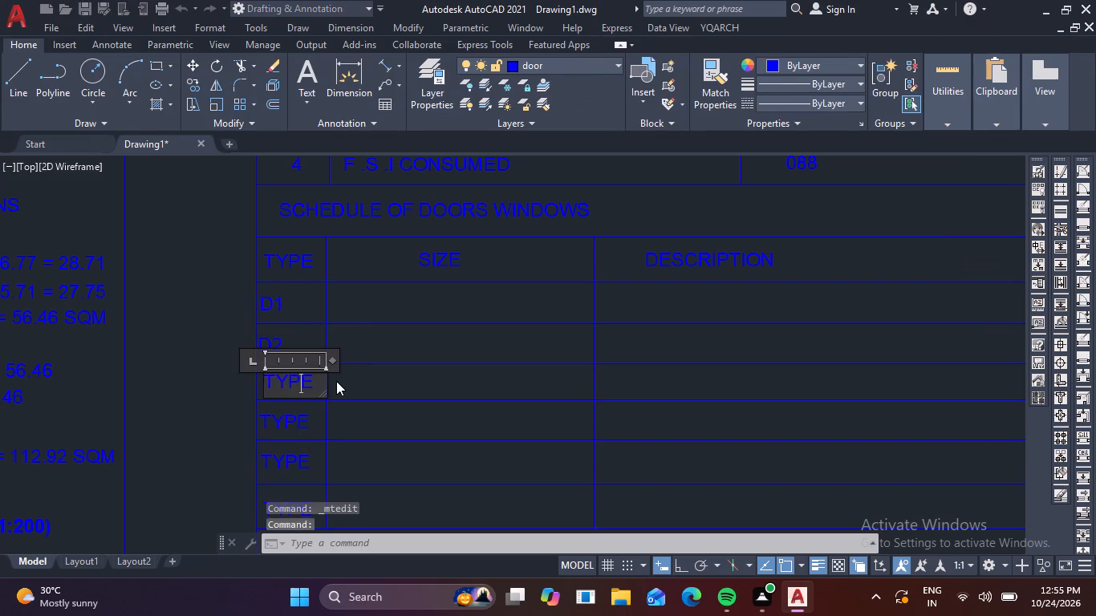
key(Right)
key(BackSpace)
key(BackSpace)
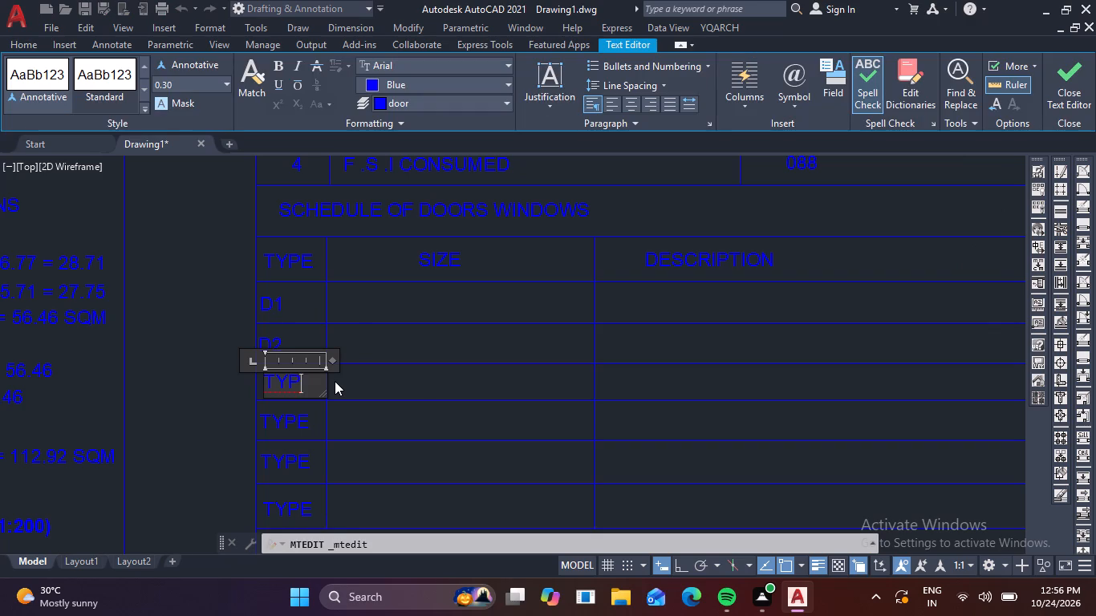
key(BackSpace)
key(BackSpace)
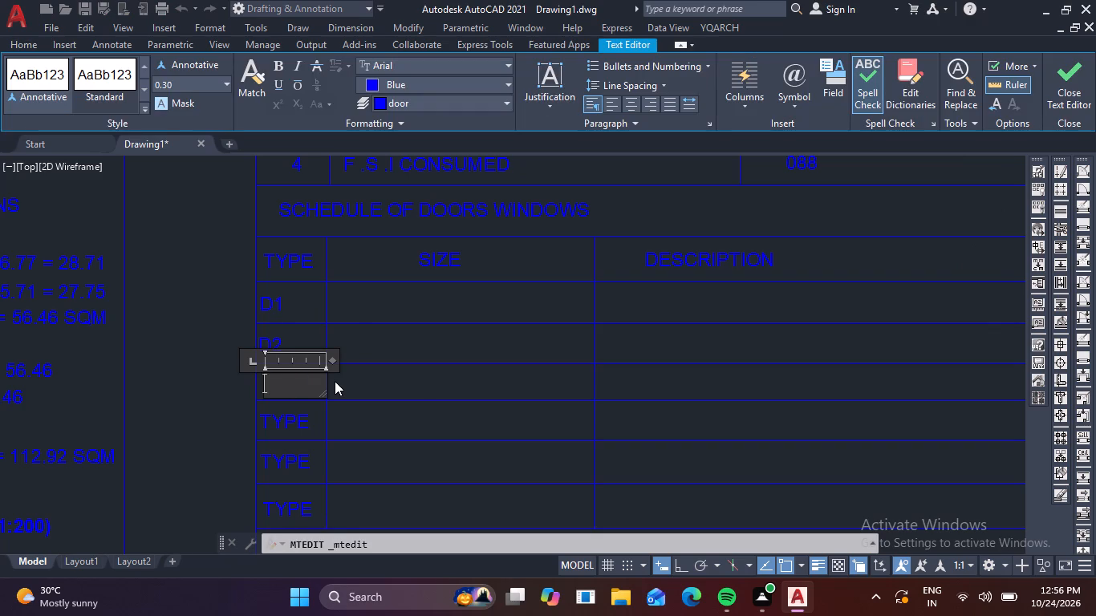
text(W1)
click(307, 423)
Replace the copied TYPE text in the row below W1 with W2.
double_click(307, 423)
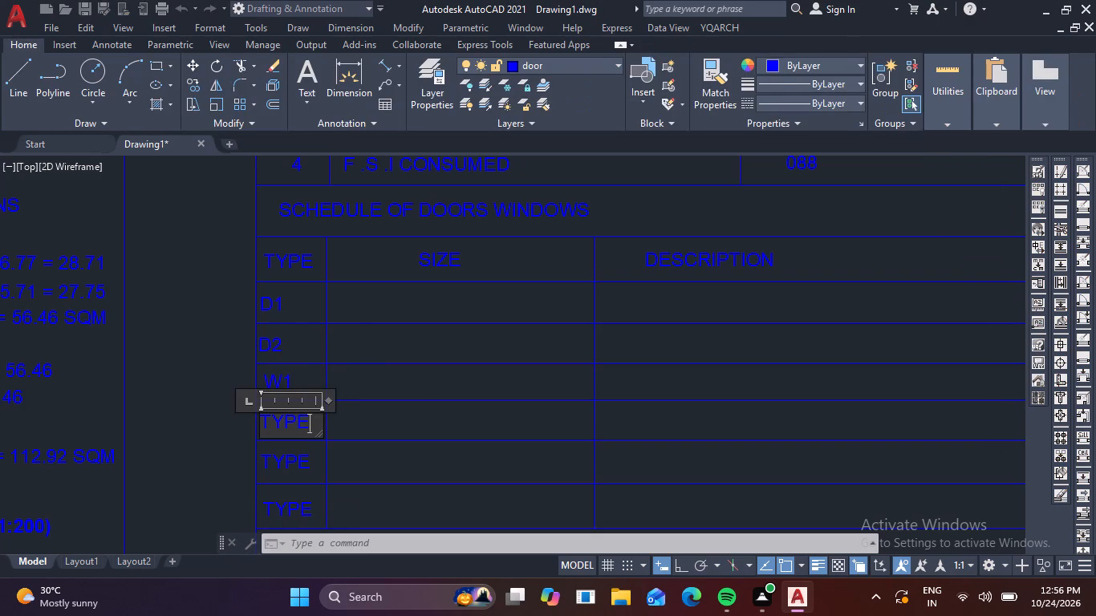
key(BackSpace)
key(BackSpace)
key(BackSpace)
key(BackSpace)
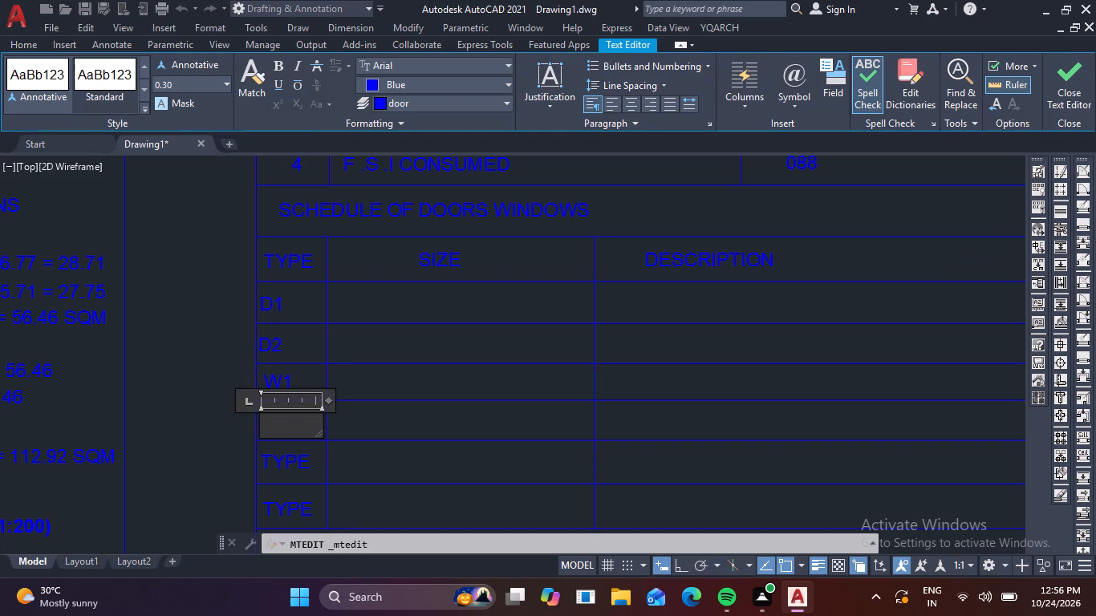
text(W2)
click(309, 460)
Replace the copied TYPE text in the row below W2 with W3.
double_click(306, 460)
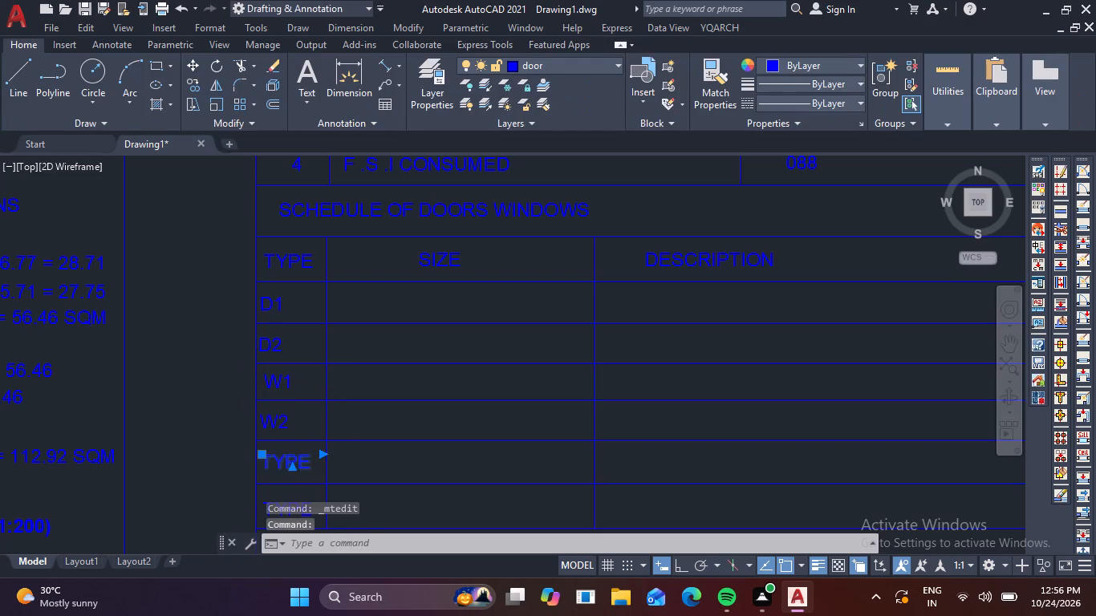
key(BackSpace)
key(BackSpace)
key(BackSpace)
key(BackSpace)
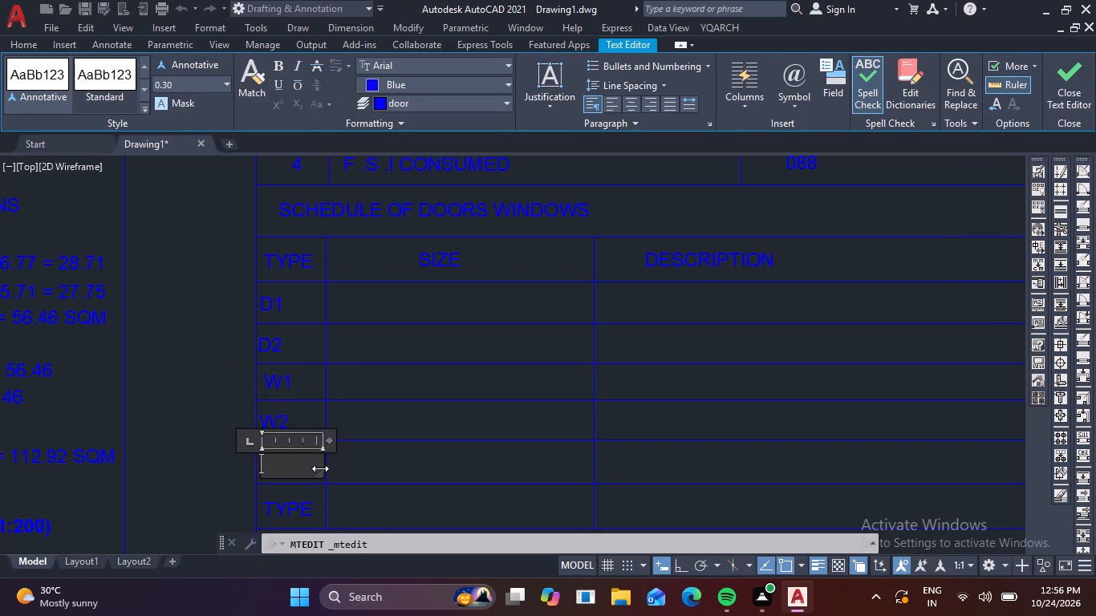
key(w)
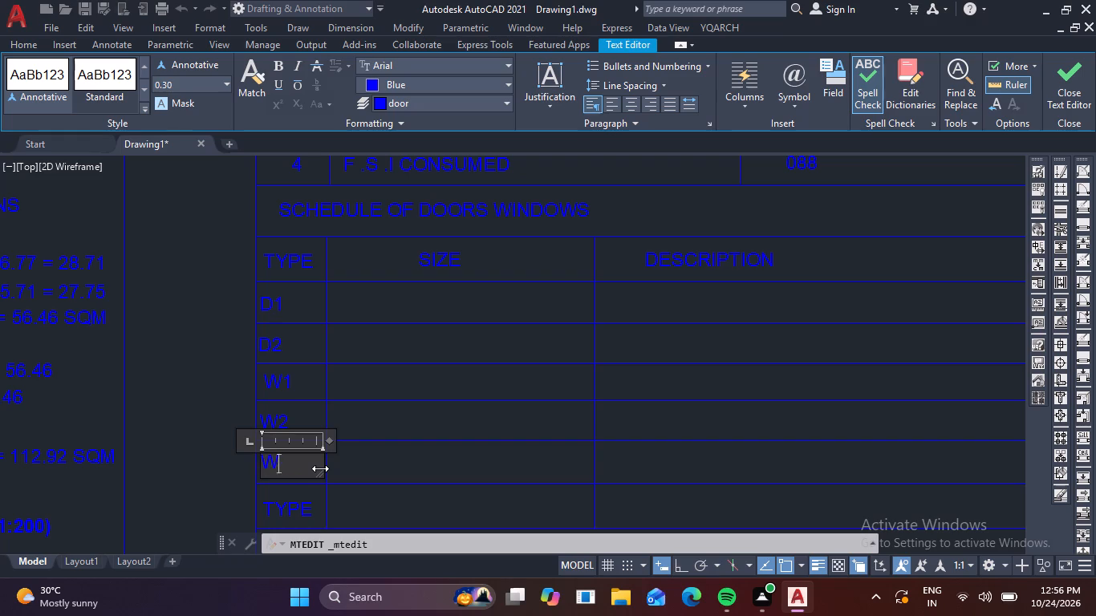
key(3)
middle_drag(362, 468, 350, 415)
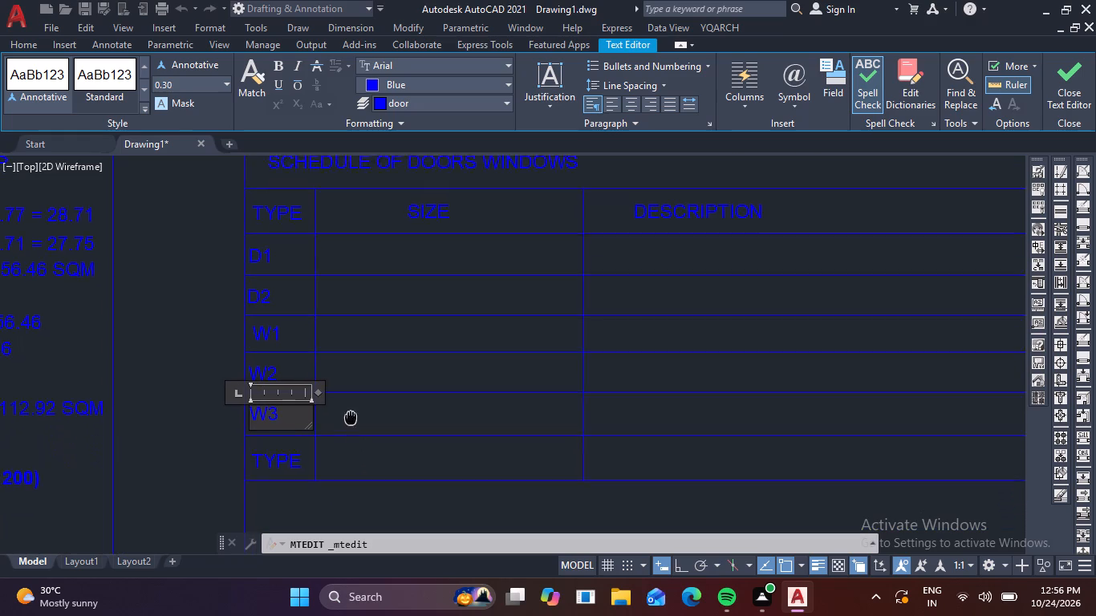
middle_drag(350, 415, 355, 341)
click(311, 369)
Replace the copied TYPE text in the last row of the schedule's first column with V1.
double_click(296, 382)
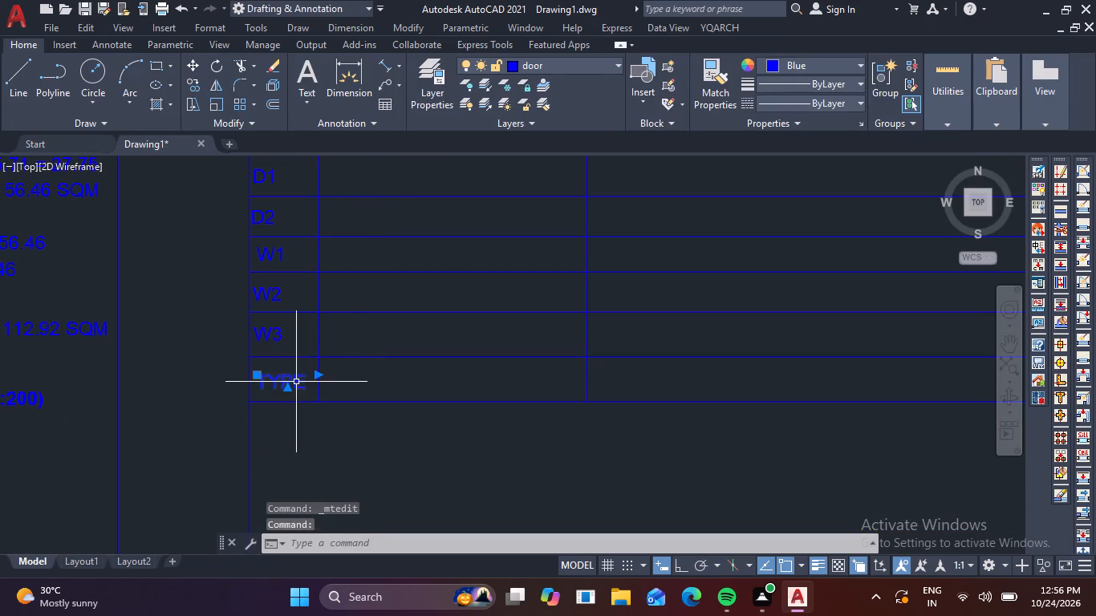
key(Right)
key(BackSpace)
key(BackSpace)
key(BackSpace)
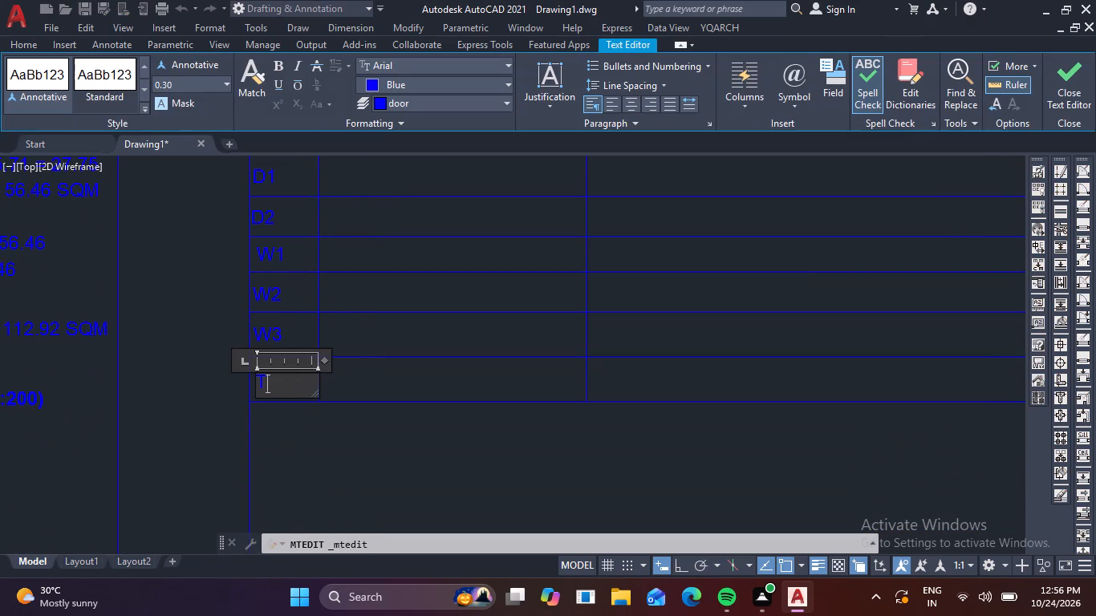
key(BackSpace)
key(w)
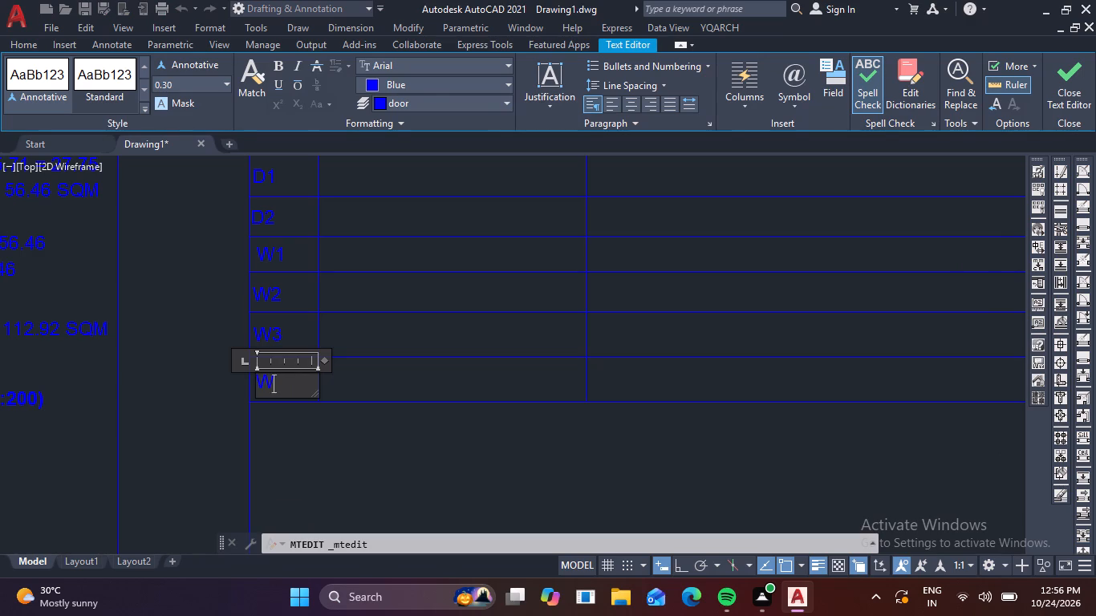
key(BackSpace)
text(V1)
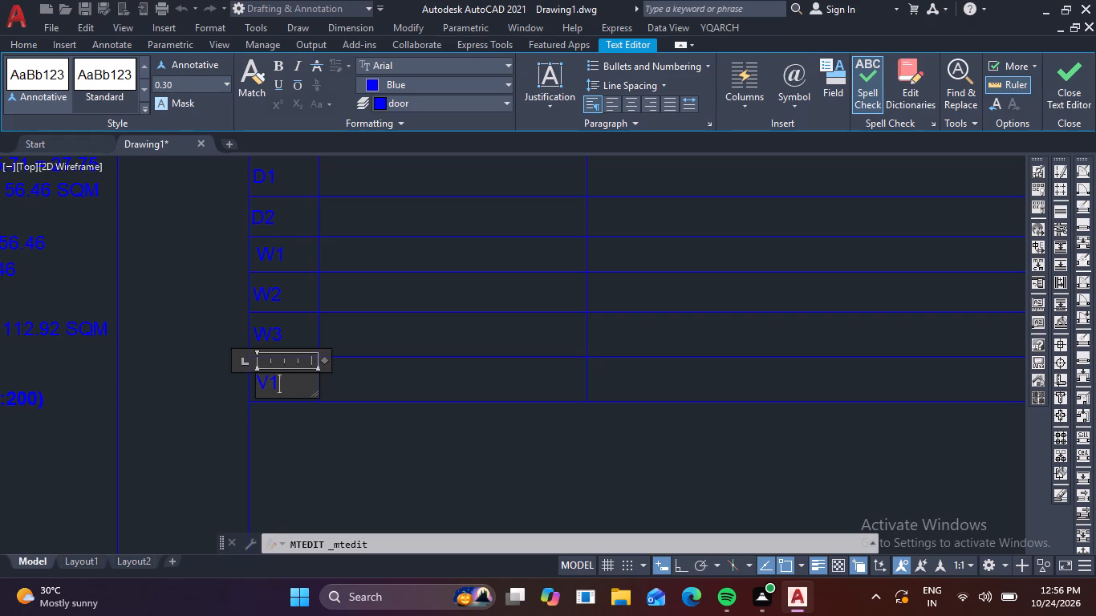
click(323, 457)
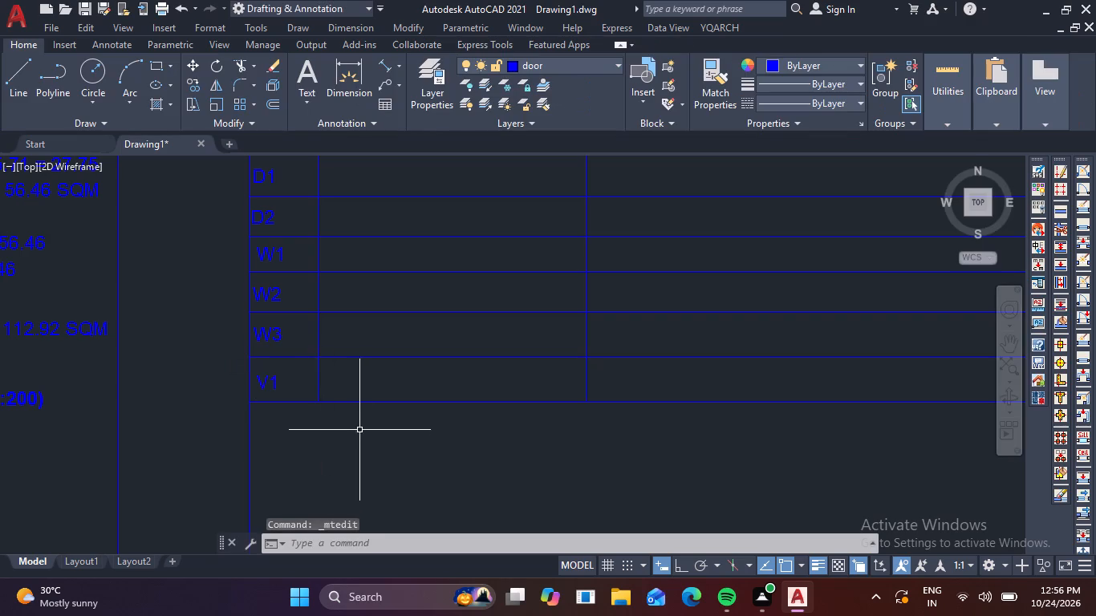
Copy the SIZE heading straight down, with Ortho on, into each of the six rows D1, D2, W1, W2, W3 and V1.
scroll(362, 428, down, 1)
middle_drag(383, 389, 317, 470)
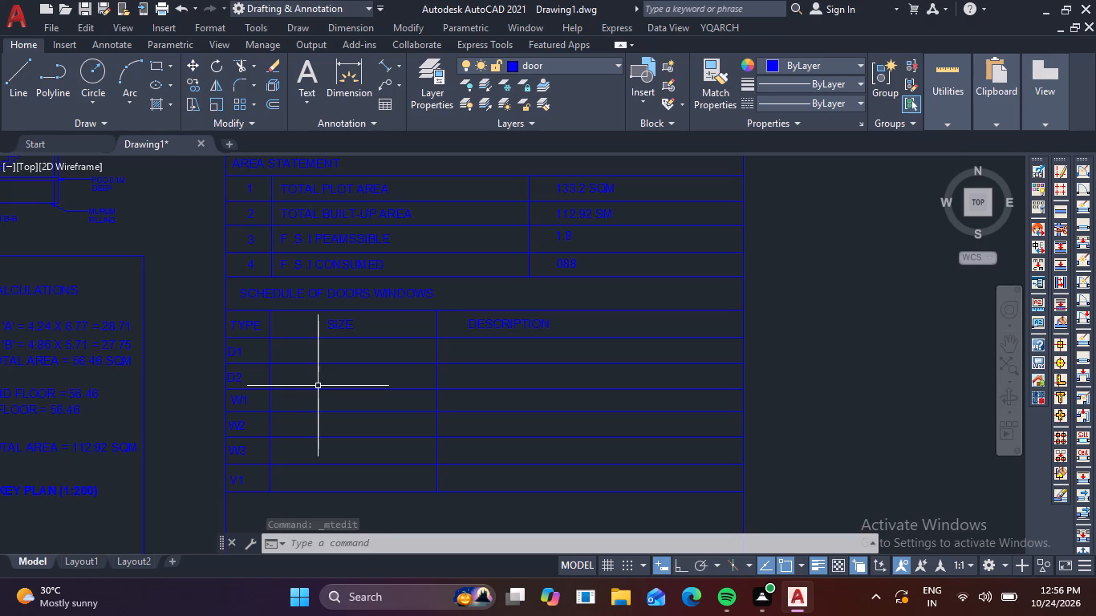
scroll(345, 326, up, 1)
click(345, 326)
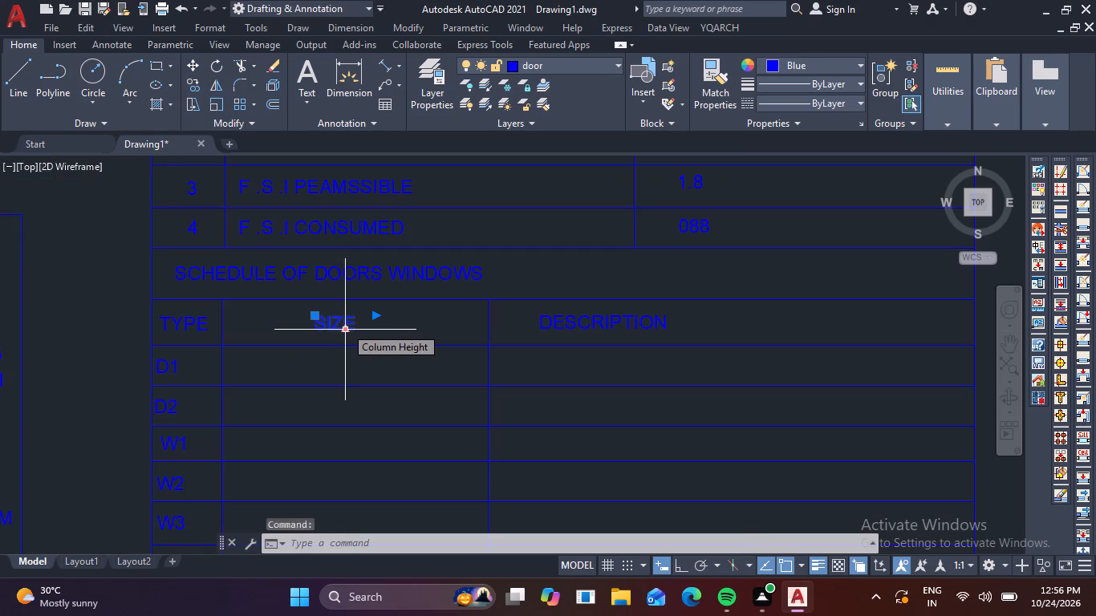
text(CO)
key(space)
click(345, 326)
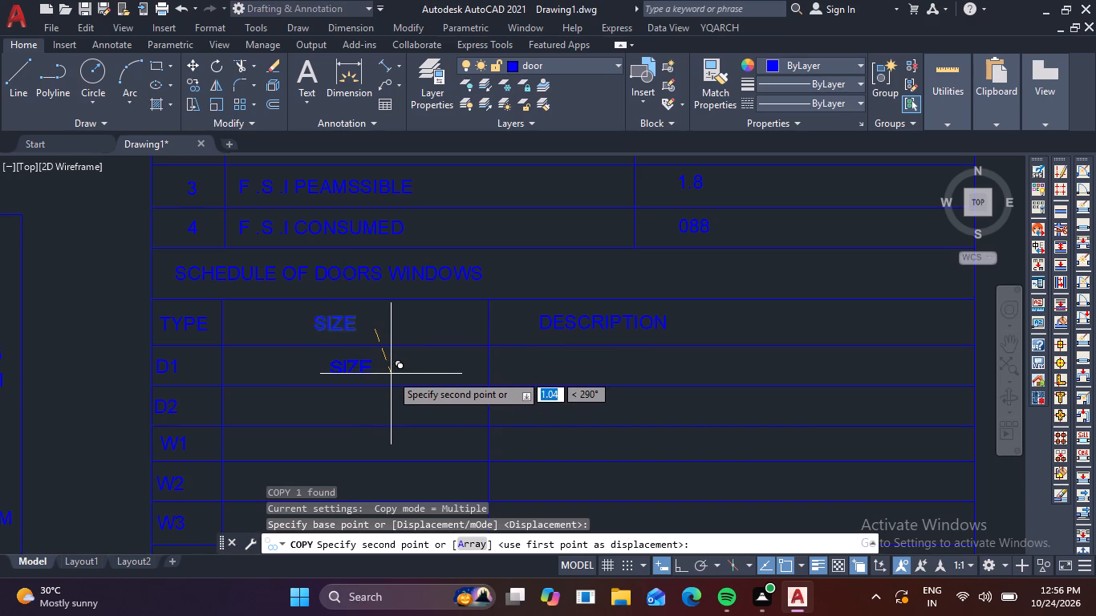
key(F8)
click(384, 375)
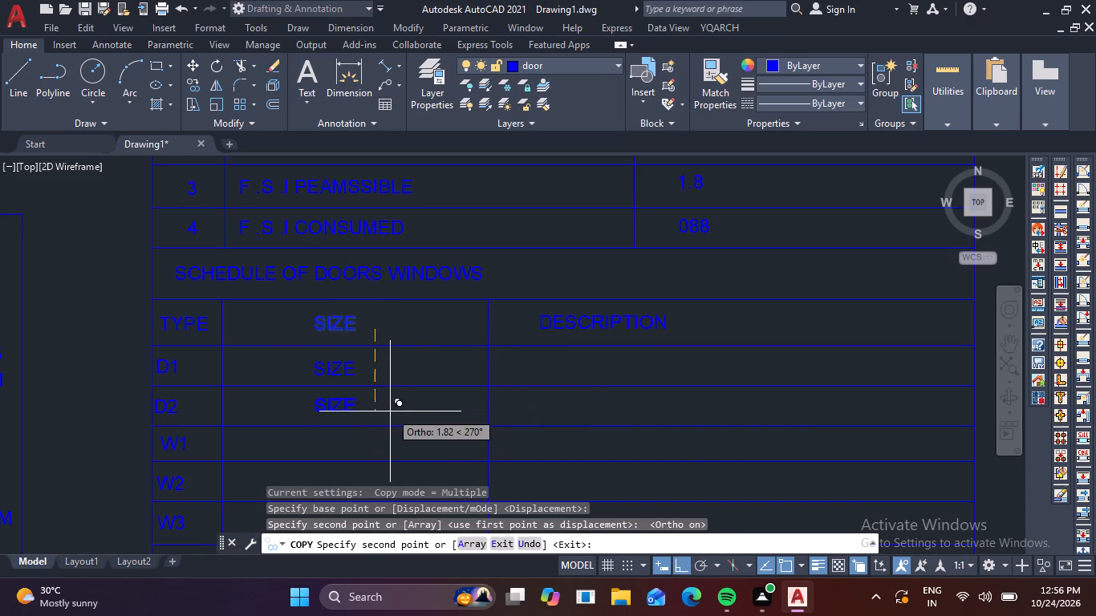
click(390, 411)
click(396, 448)
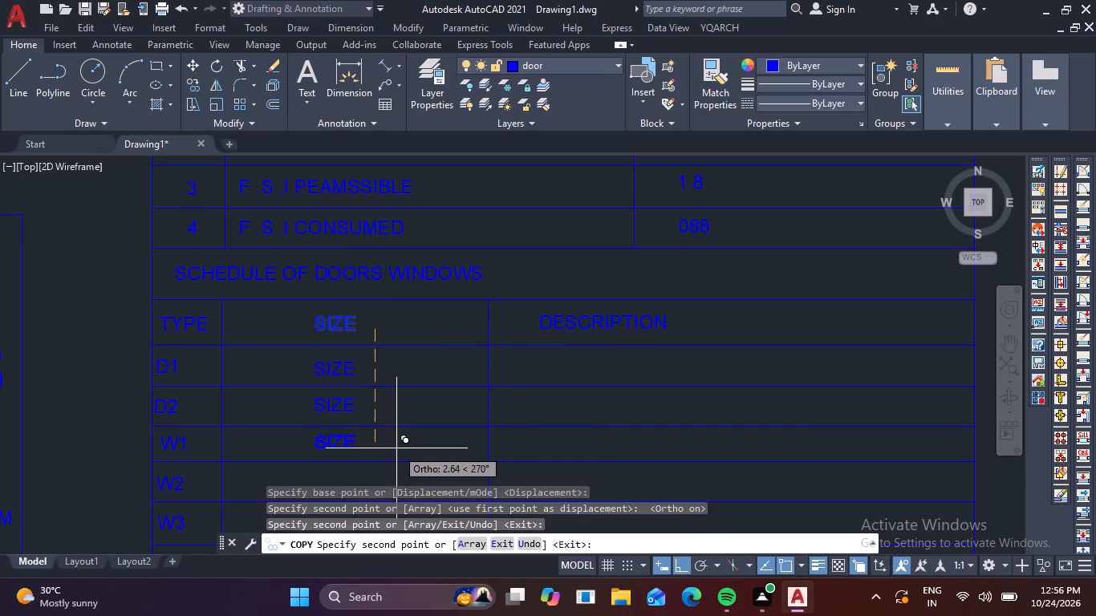
middle_drag(396, 448, 395, 284)
scroll(395, 284, up, 1)
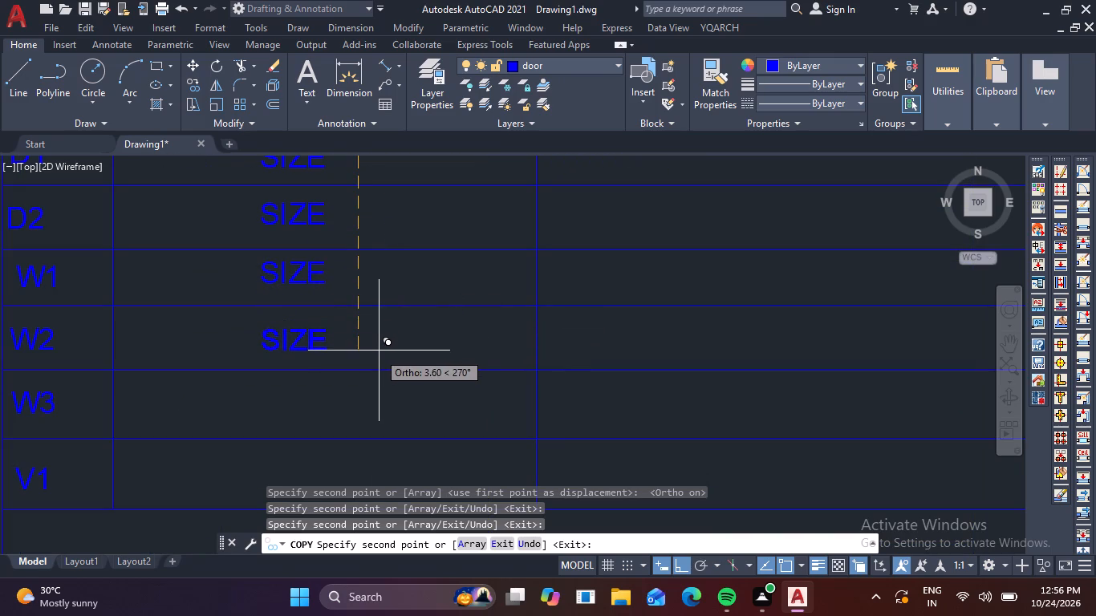
click(376, 349)
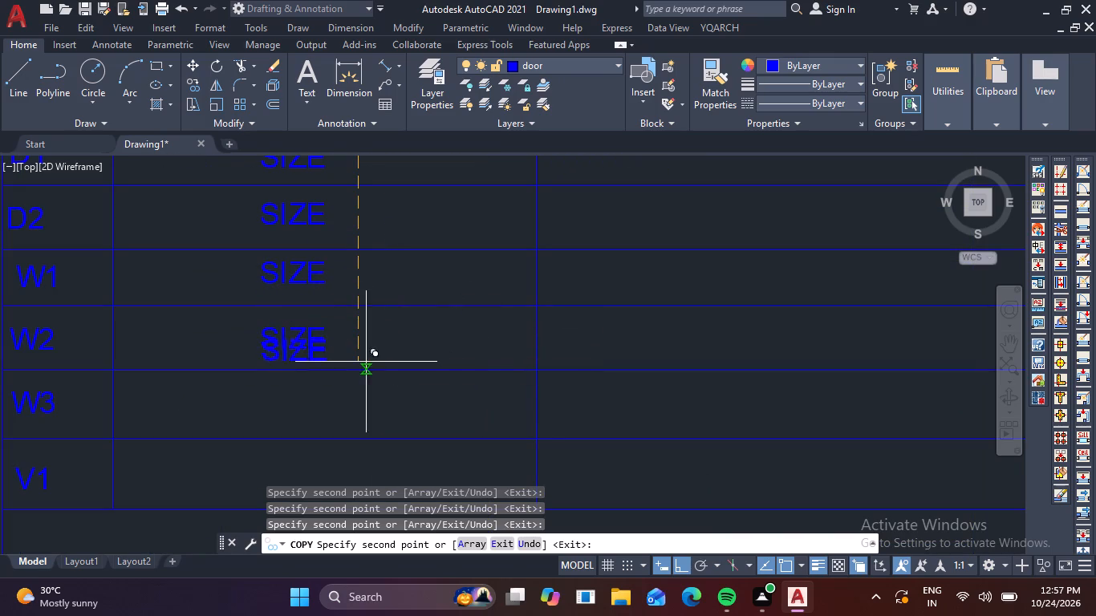
click(363, 410)
middle_drag(363, 410, 373, 265)
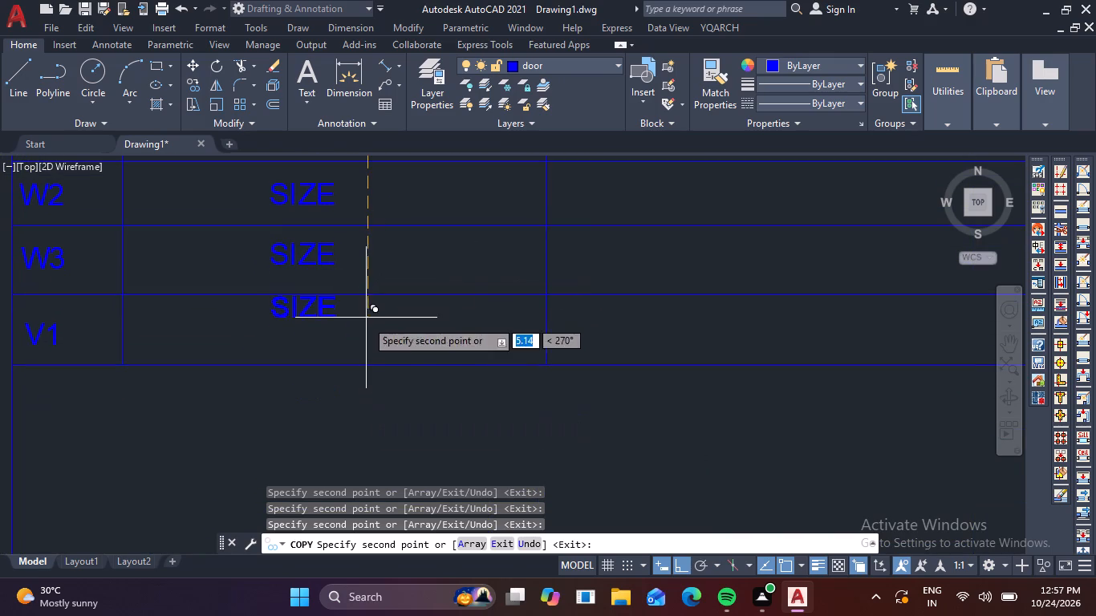
click(367, 338)
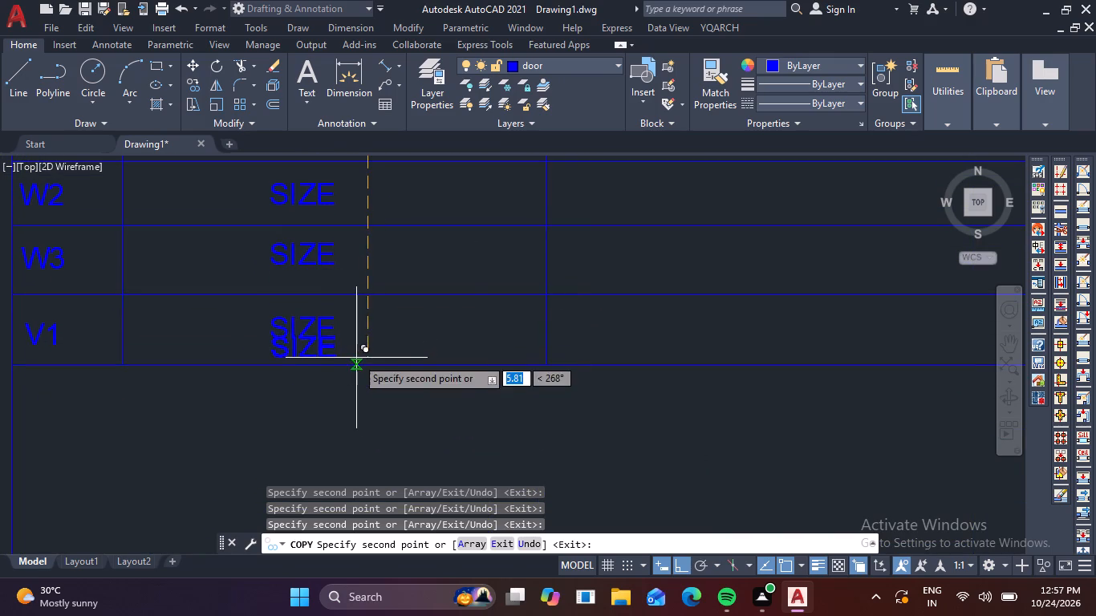
Replace the copied SIZE text in the D1 row with 0.9X2.1, using centred paragraph alignment.
key(Escape)
scroll(355, 360, down, 2)
middle_drag(390, 284, 372, 409)
scroll(345, 347, up, 2)
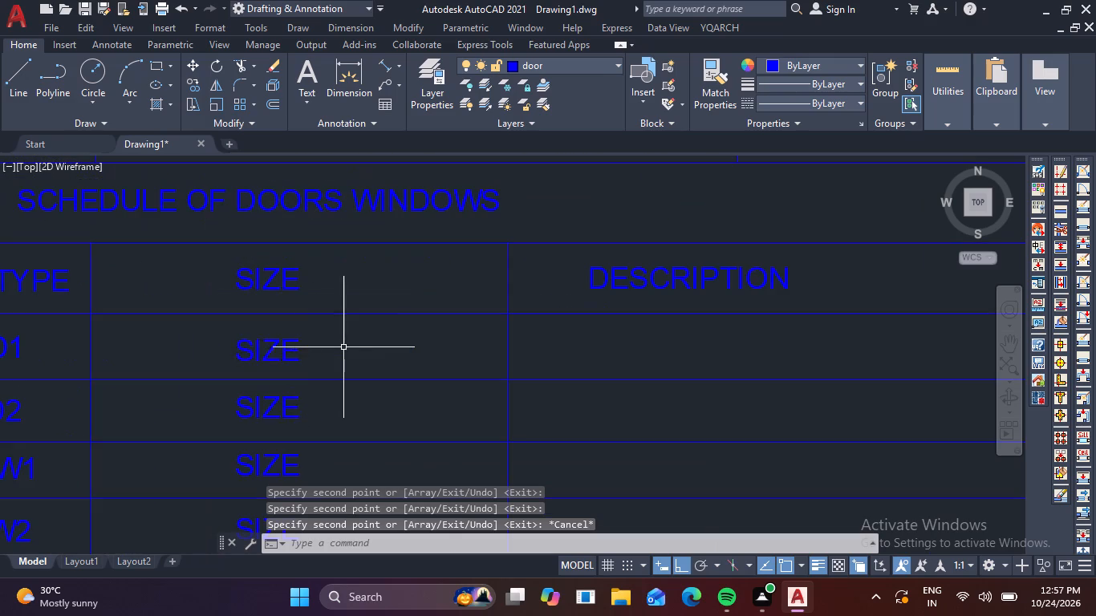
double_click(277, 352)
double_click(283, 354)
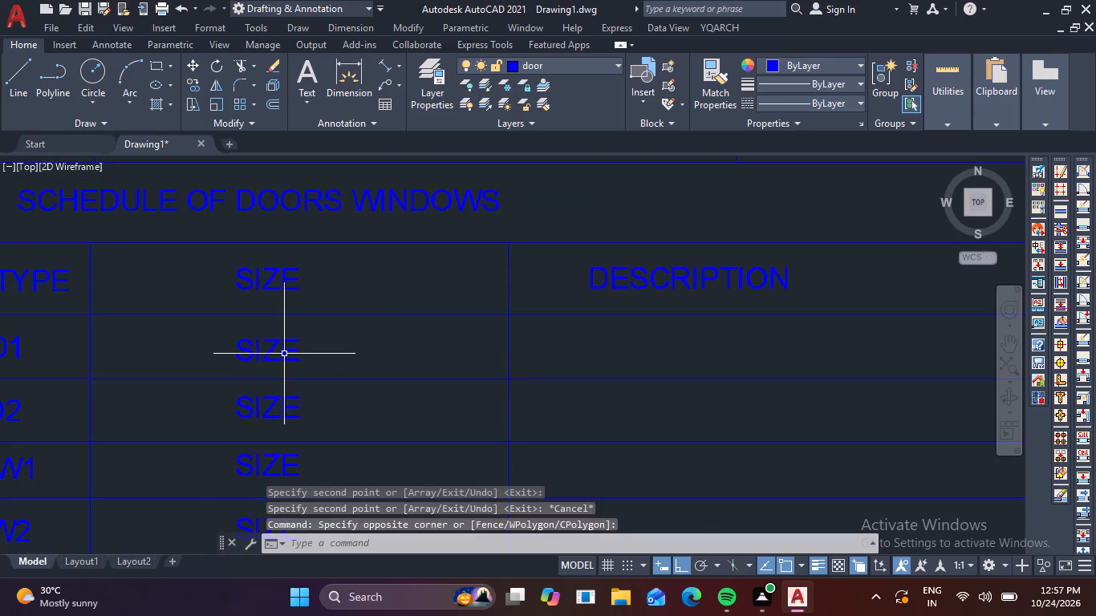
double_click(284, 354)
click(308, 356)
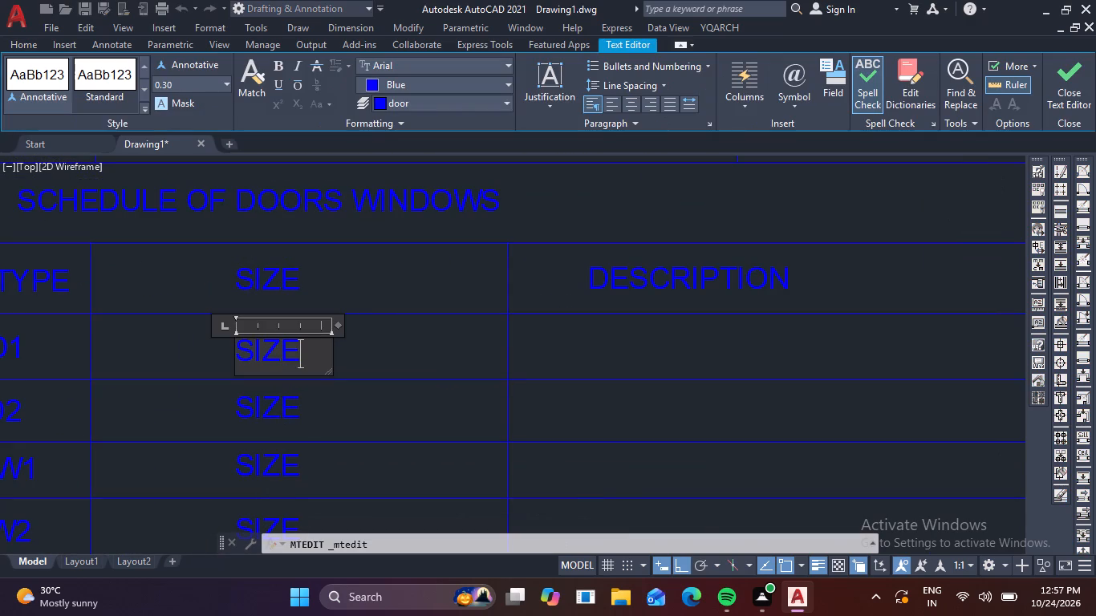
key(BackSpace)
key(BackSpace)
key(BackSpace)
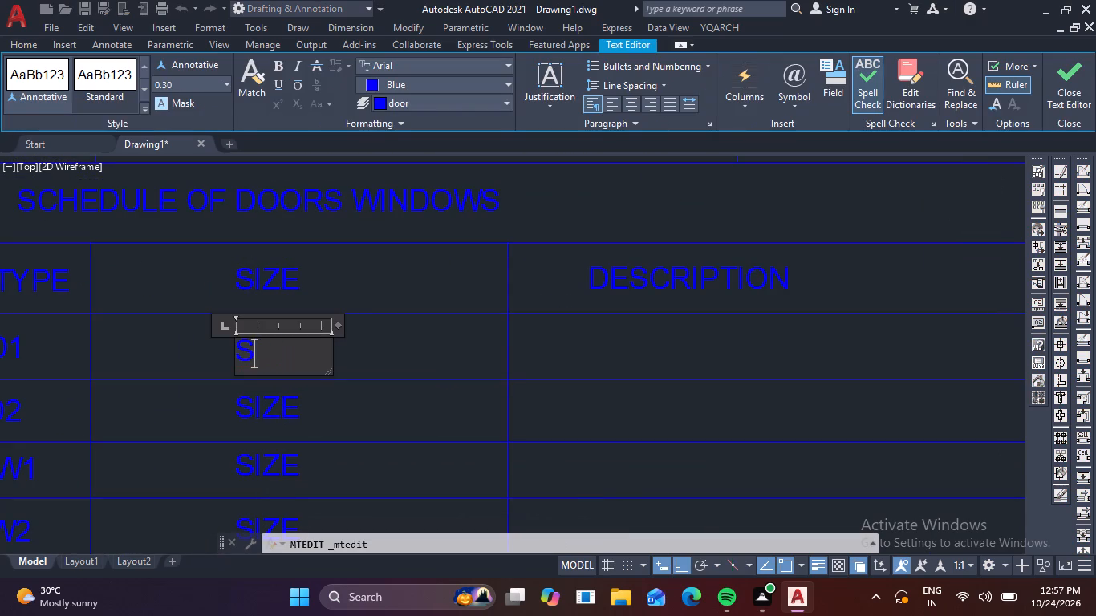
key(BackSpace)
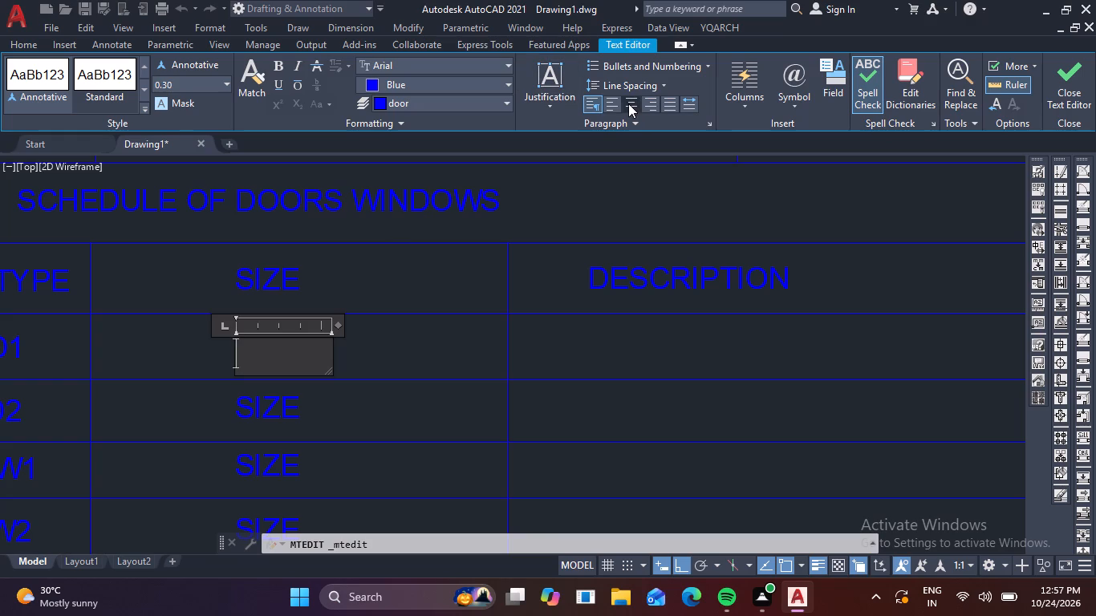
click(628, 103)
text(0.9)
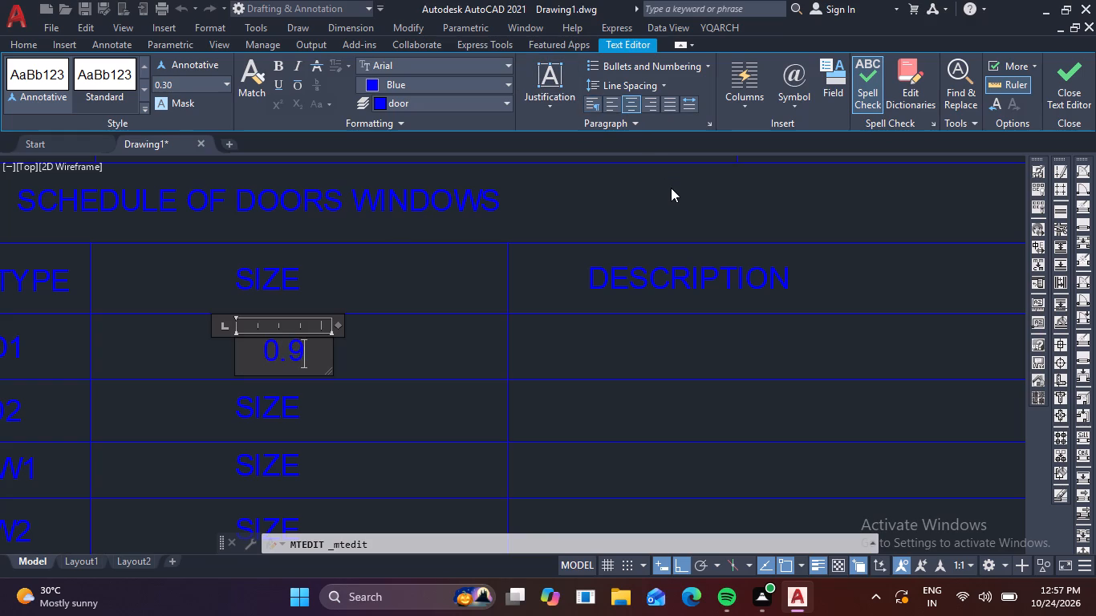
key(x)
text(2.1)
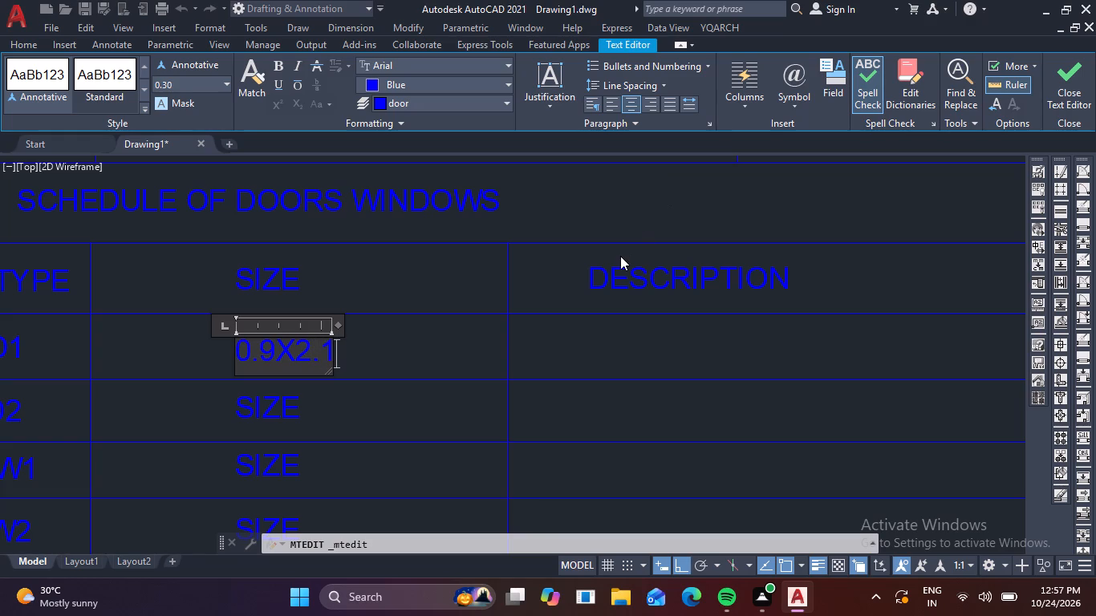
click(276, 387)
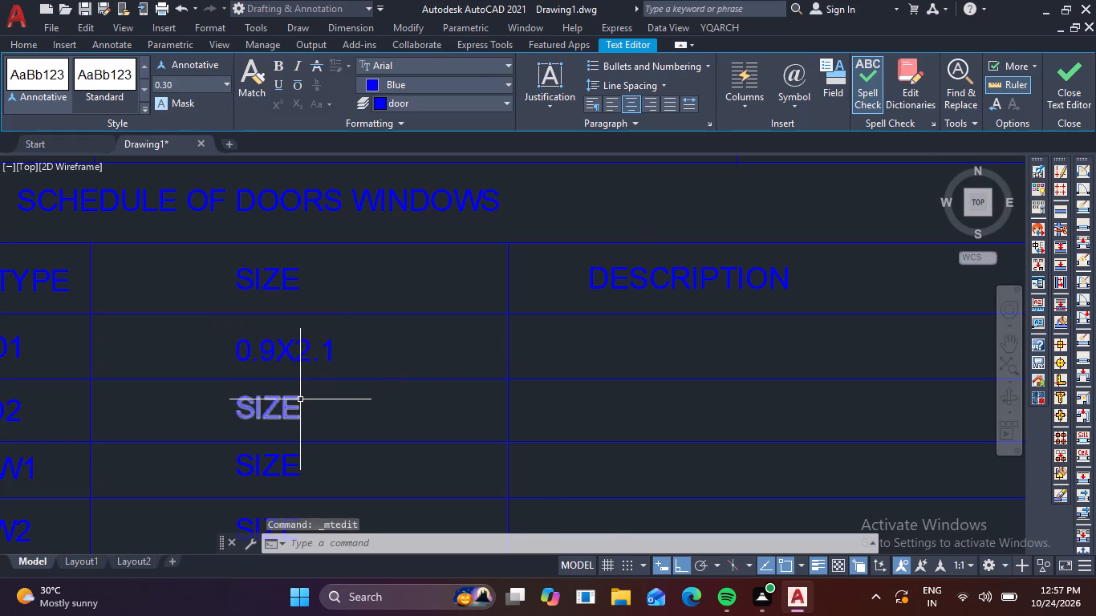
Replace the copied SIZE text in the D2 row with 0.75X2.1.
click(301, 407)
click(294, 402)
double_click(293, 402)
triple_click(291, 396)
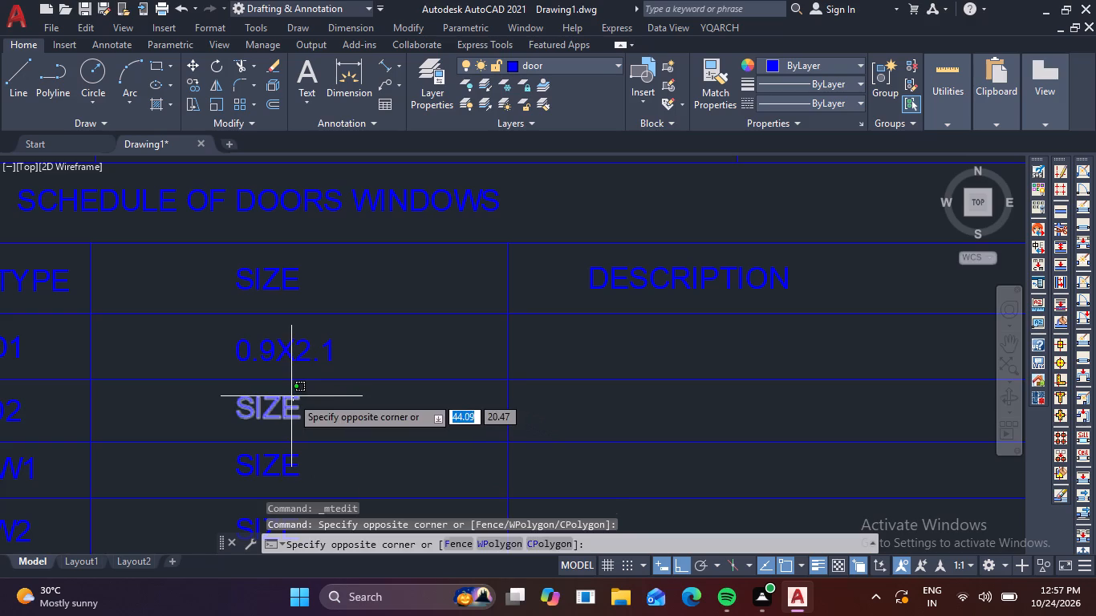
key(BackSpace)
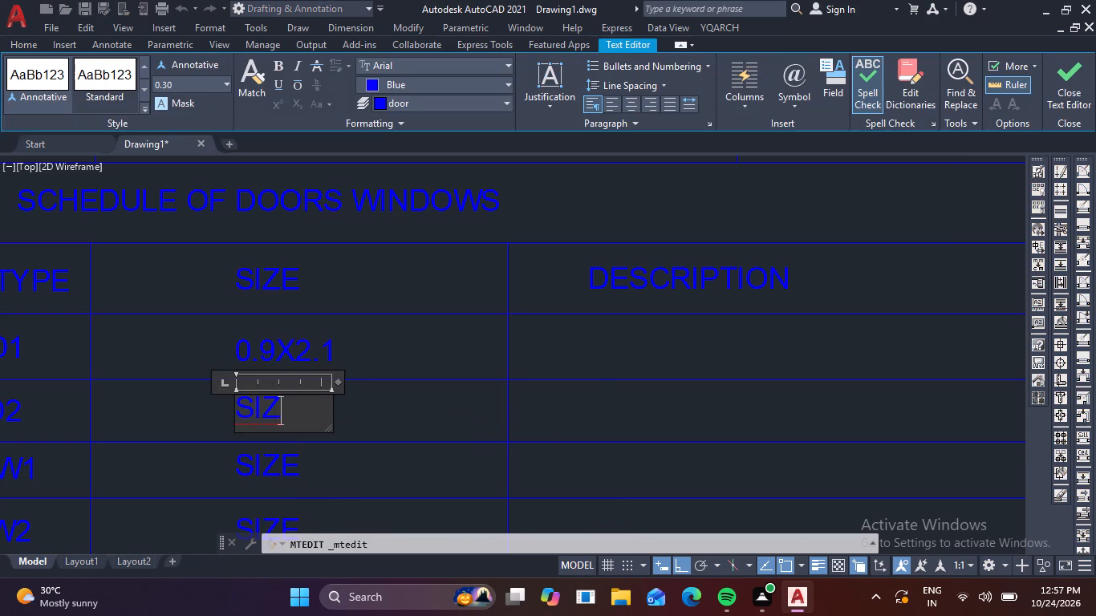
key(BackSpace)
key(BackSpace)
key(BackSpace)
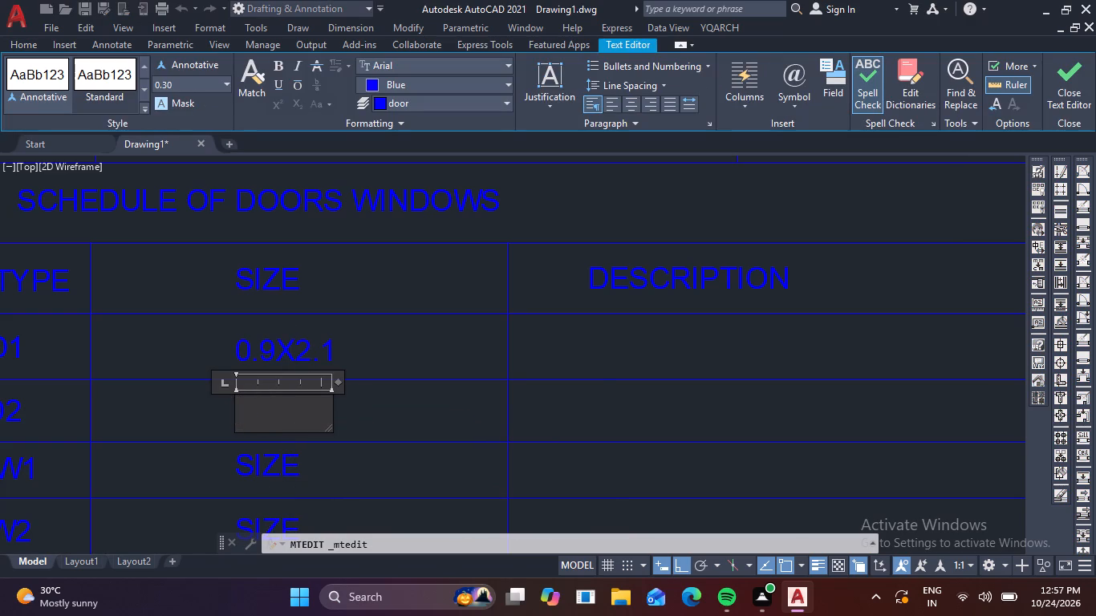
text(0.)
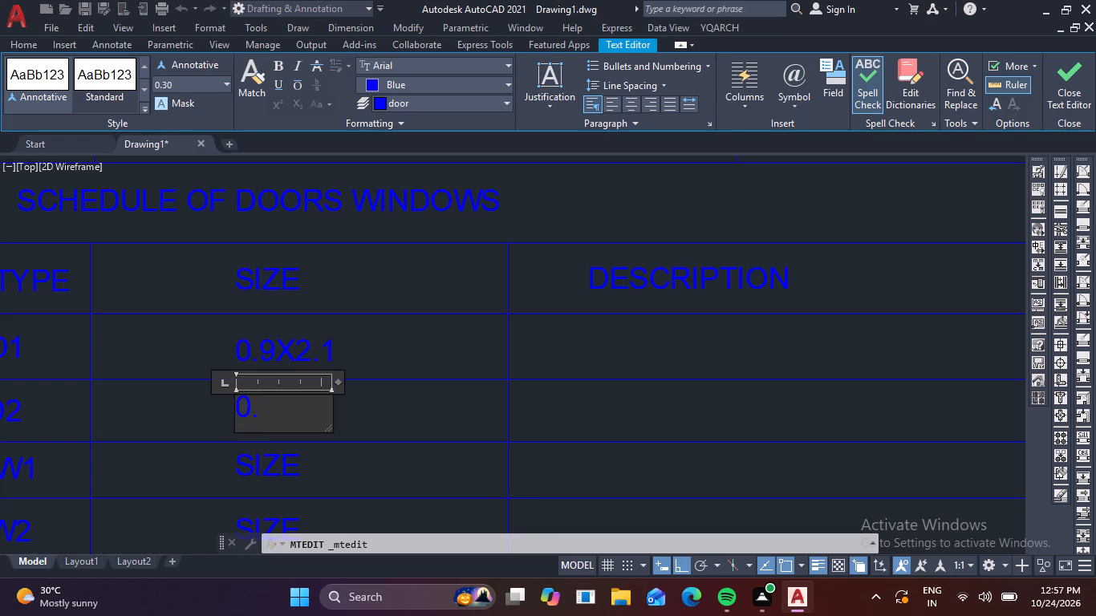
text(75)
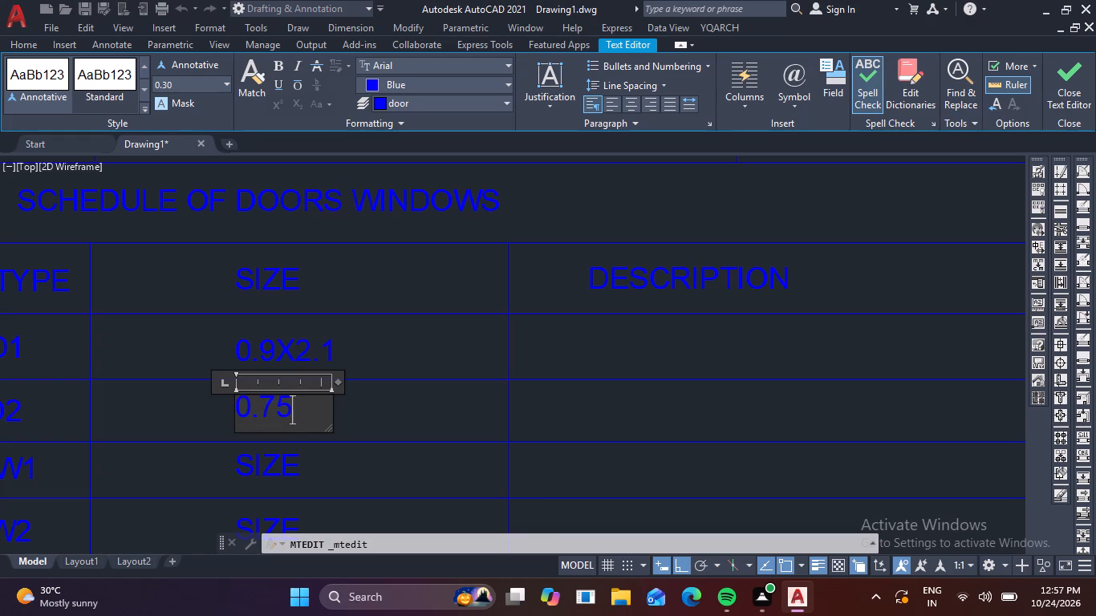
key(x)
text(2.1)
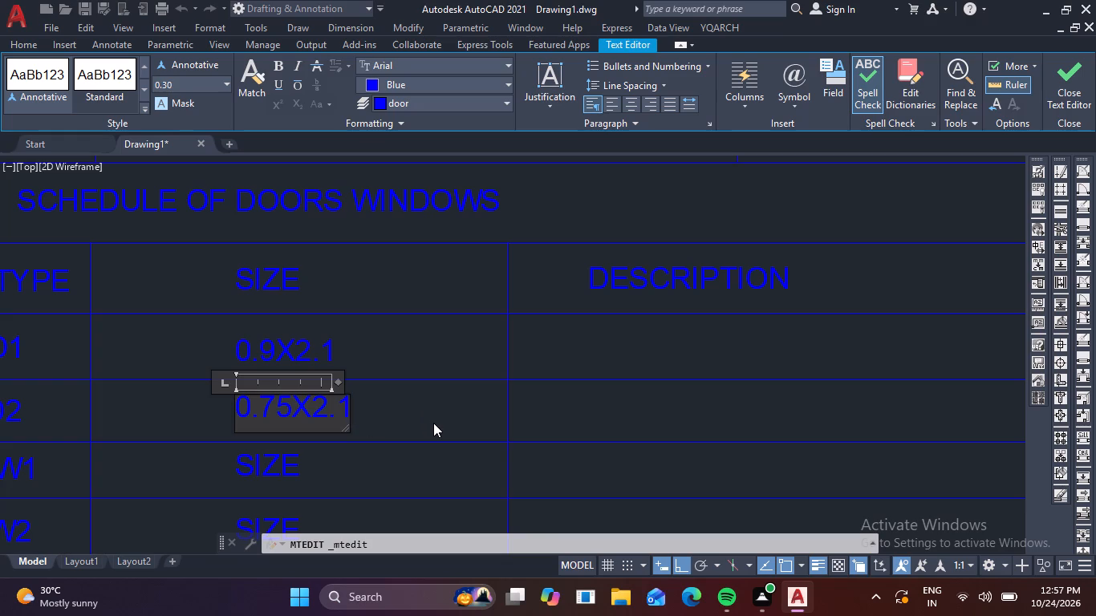
scroll(346, 404, up, 1)
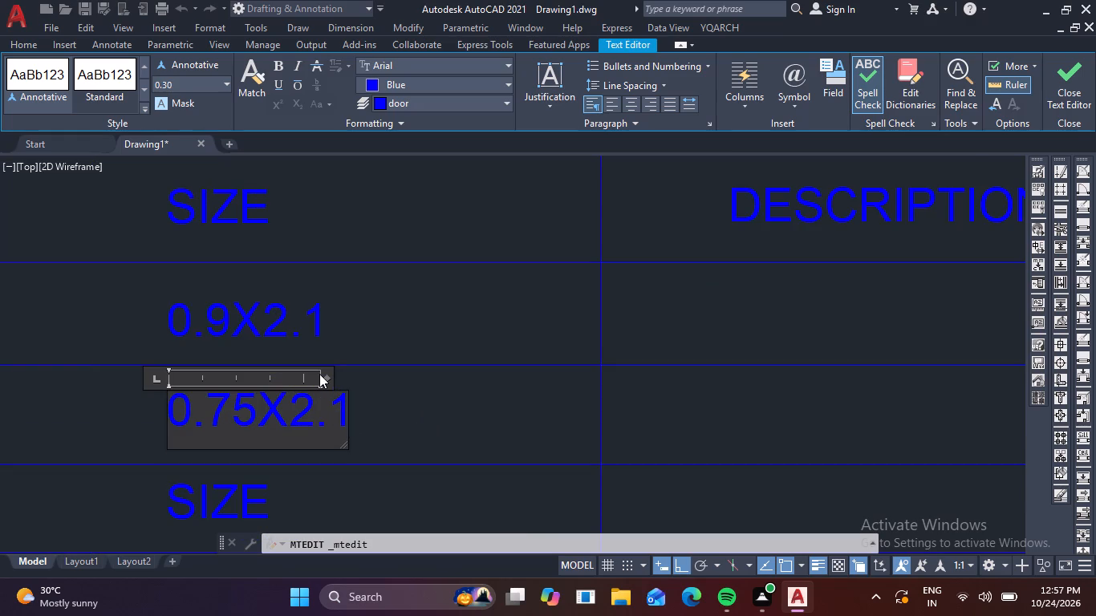
click(319, 374)
click(349, 373)
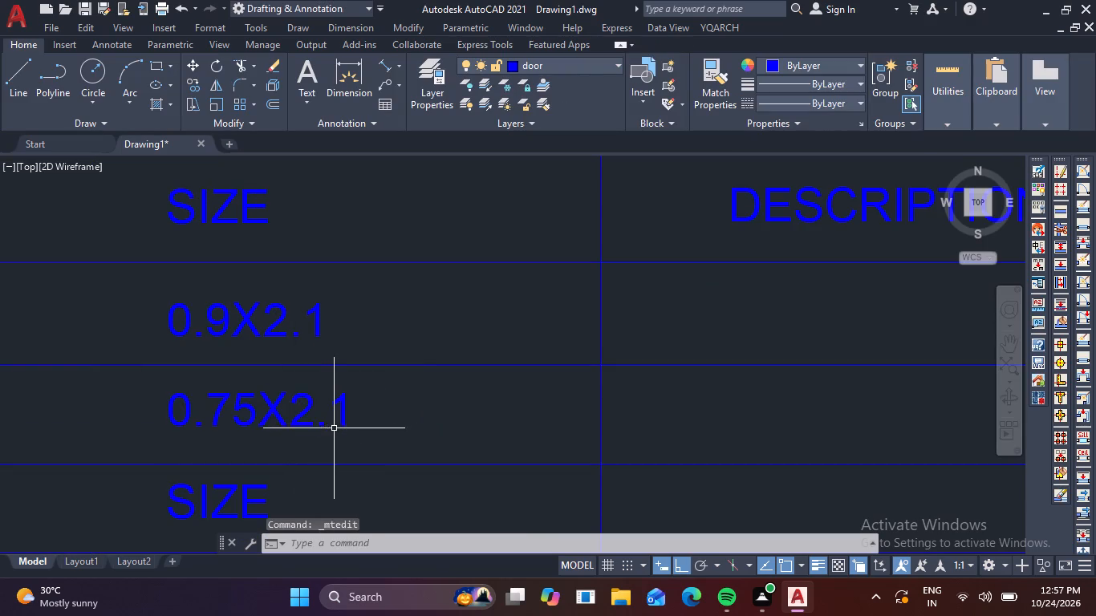
Widen the text frame of the 0.75X2.1 entry, try centred alignment on it, and restore the default paragraph alignment.
click(293, 415)
triple_click(296, 423)
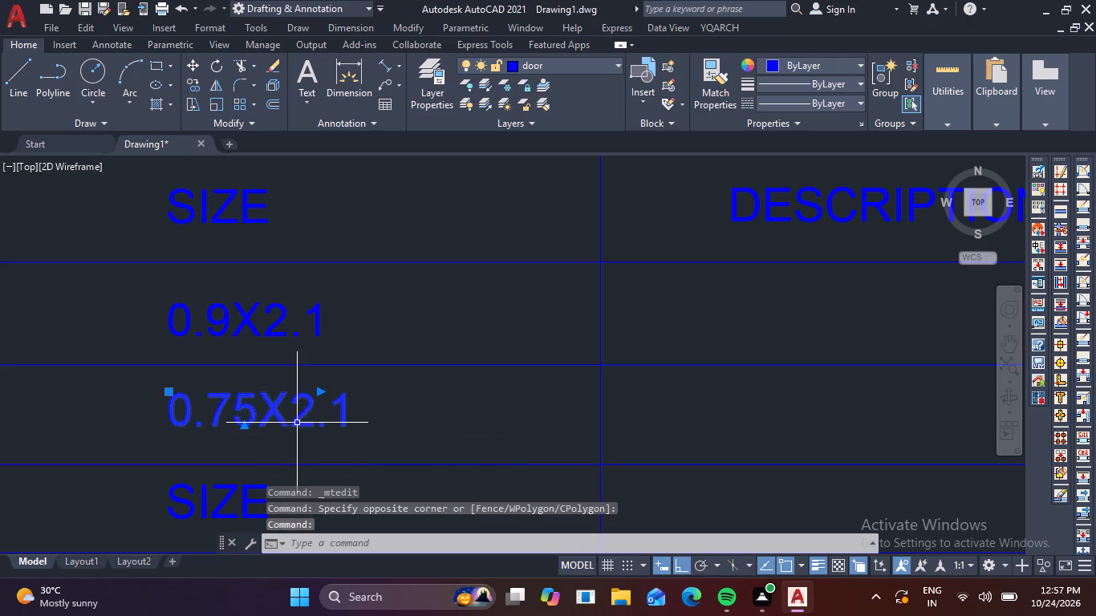
double_click(302, 413)
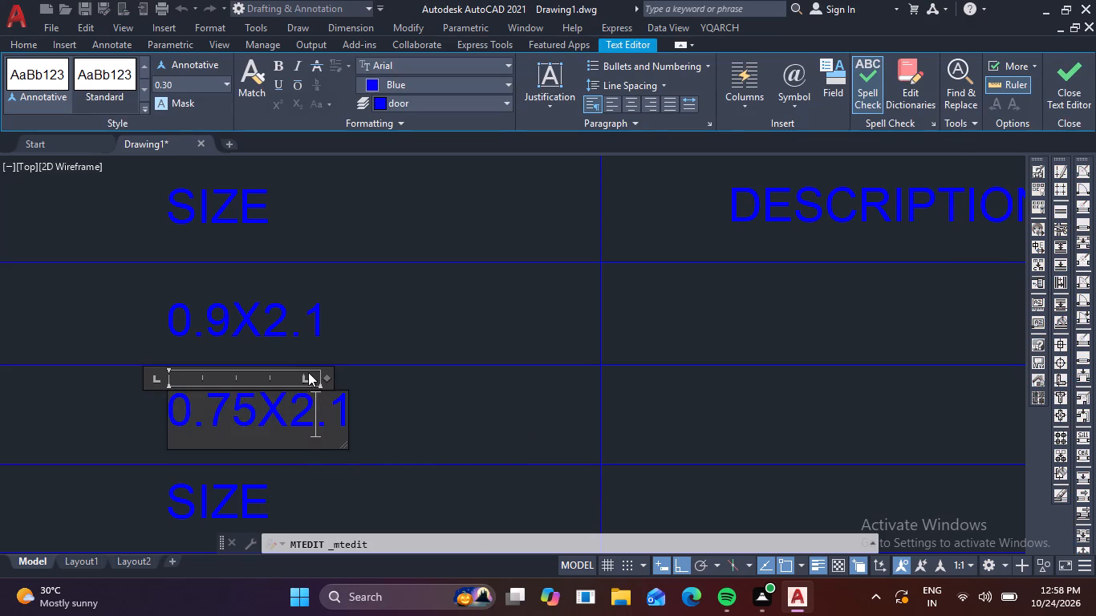
drag(324, 380, 378, 381)
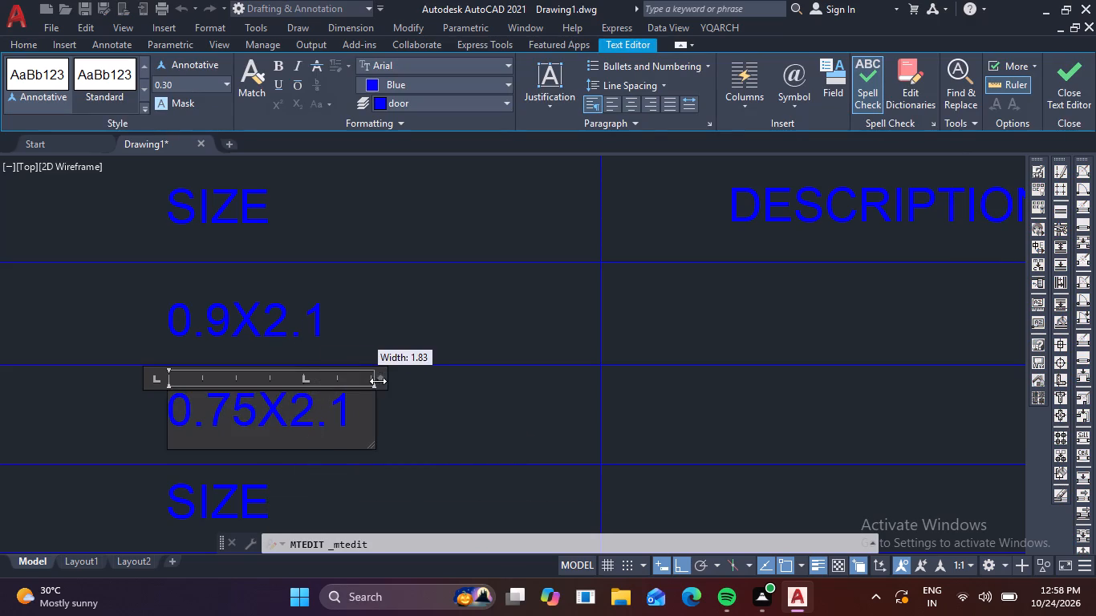
drag(378, 381, 388, 384)
drag(349, 406, 125, 417)
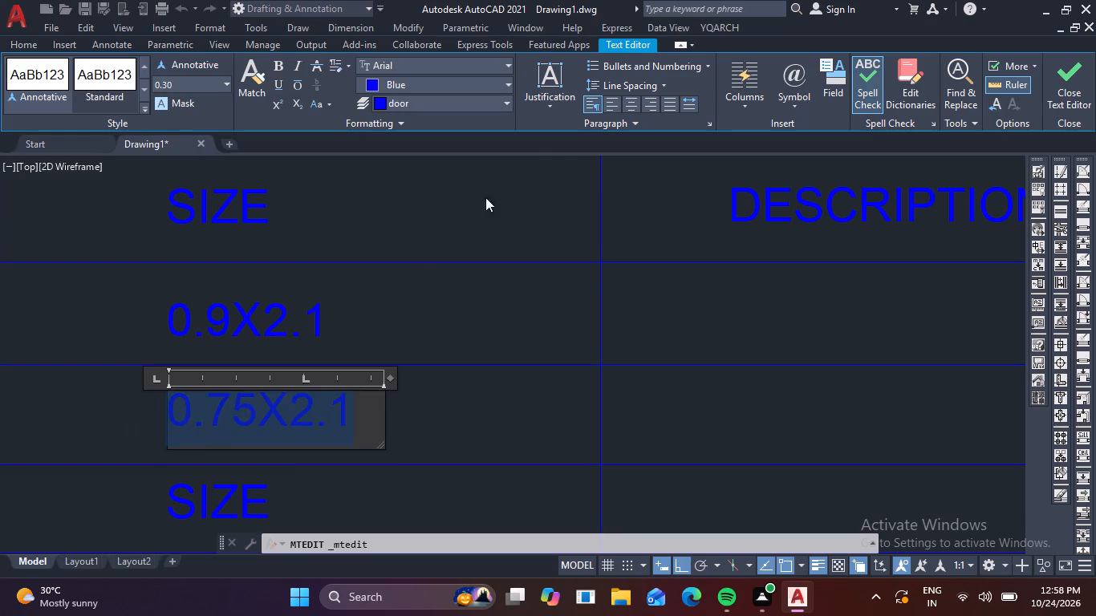
click(639, 104)
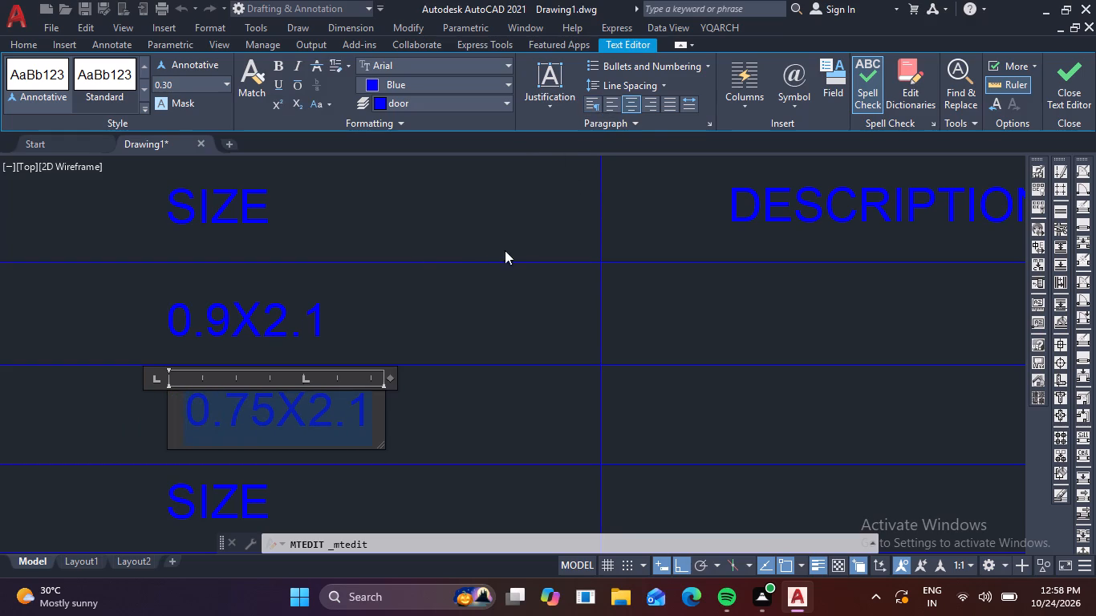
click(585, 103)
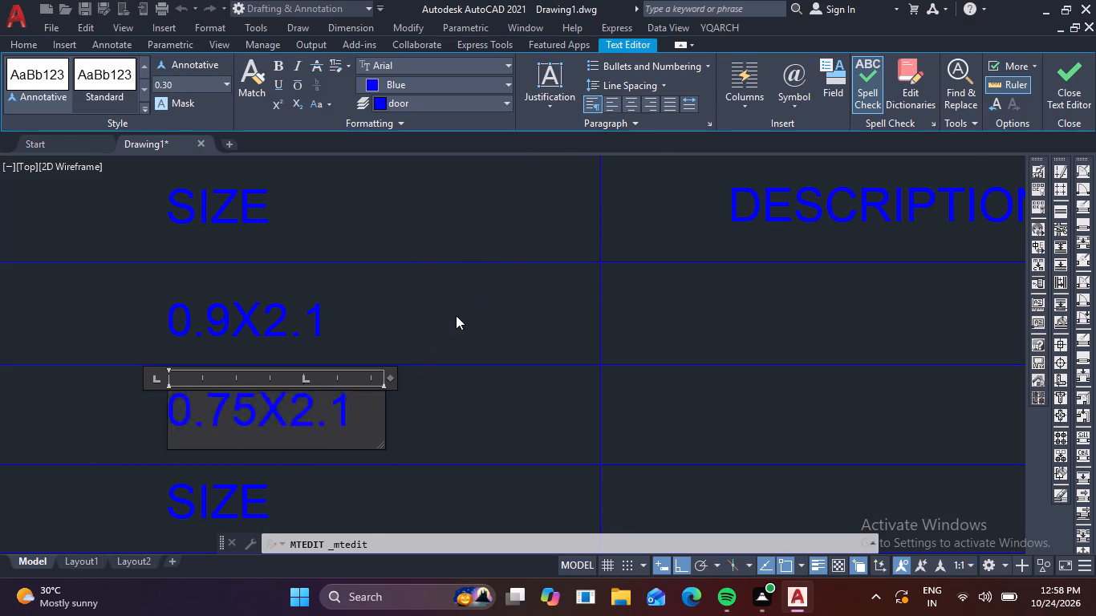
click(456, 315)
Replace the copied SIZE text in the W1 row with 2.0X1.2.
middle_drag(379, 437, 388, 282)
double_click(272, 340)
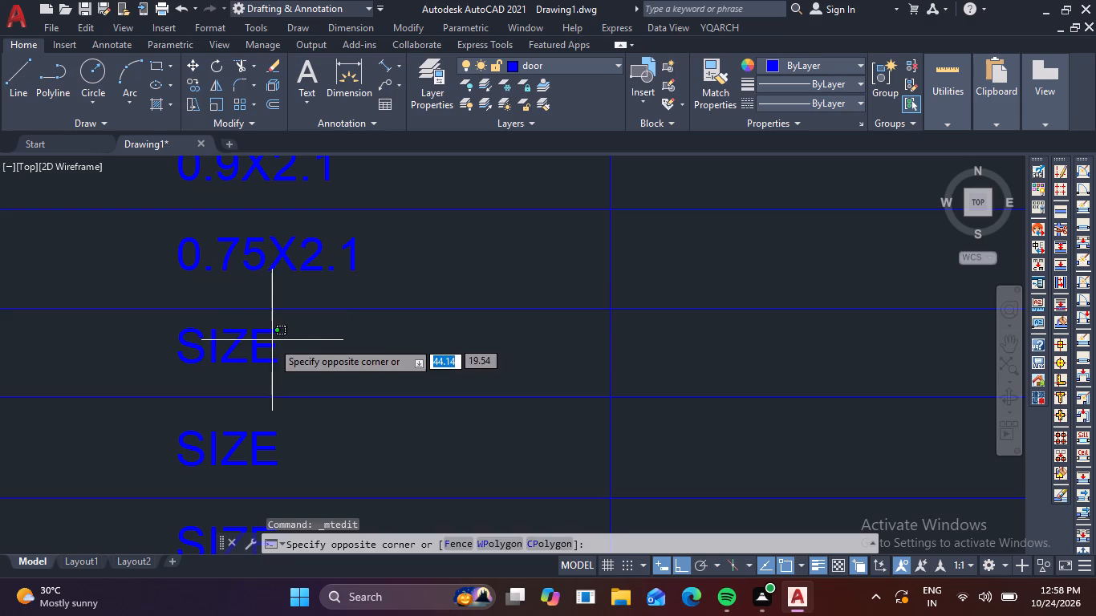
double_click(266, 356)
key(BackSpace)
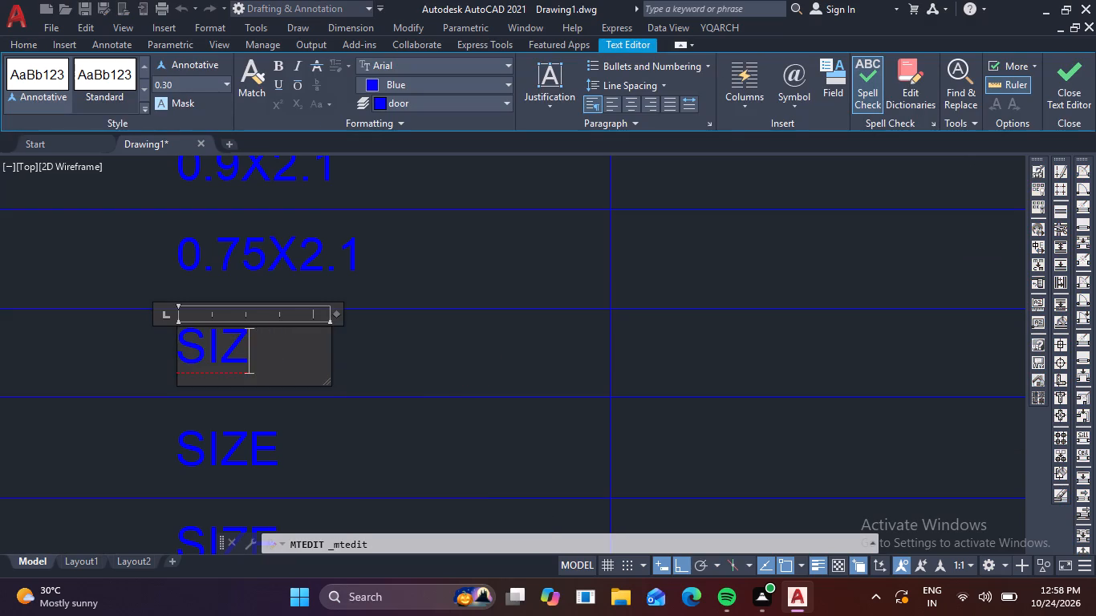
key(BackSpace)
key(BackSpace)
key(BackSpace)
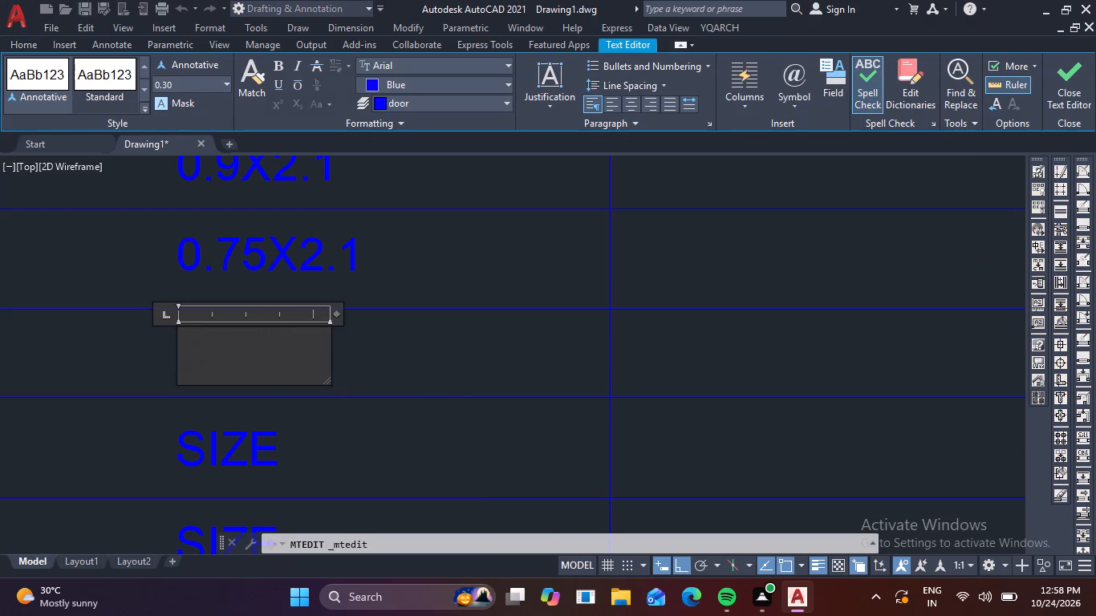
key(2)
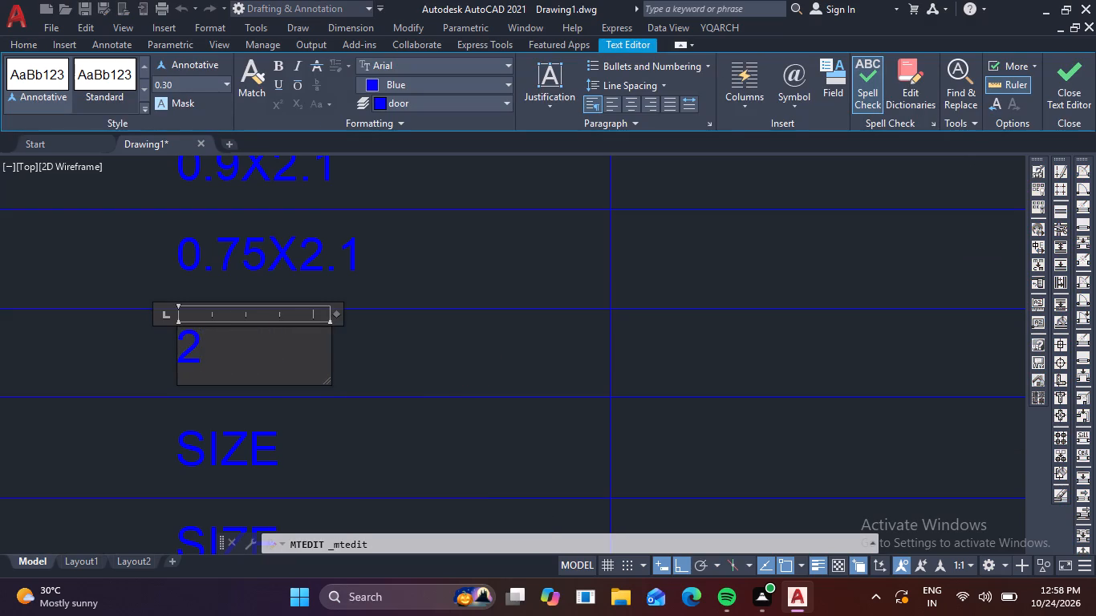
key(period)
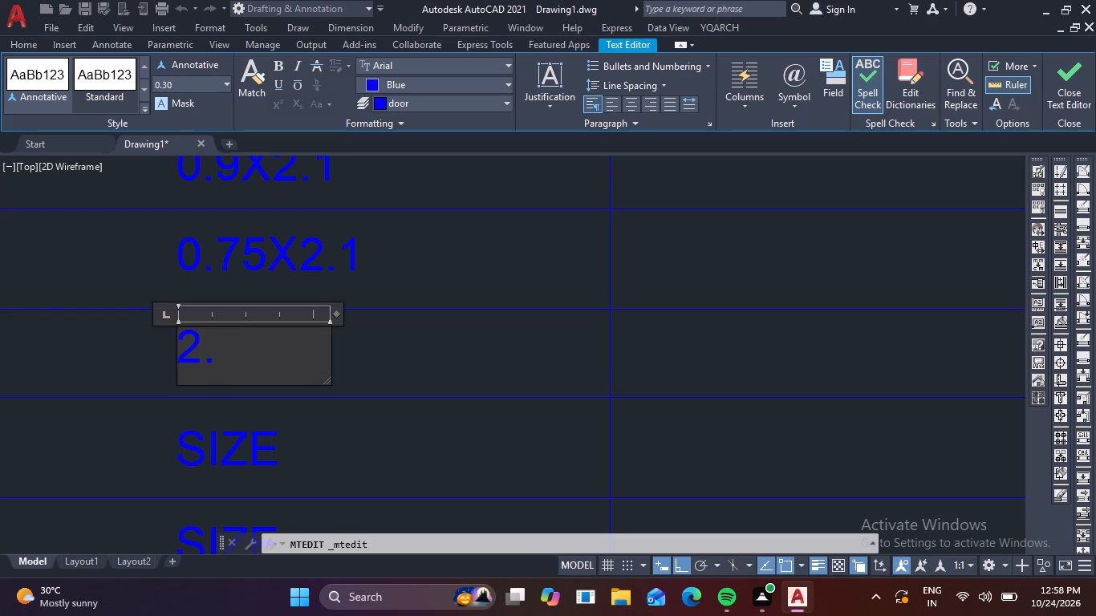
key(0)
key(x)
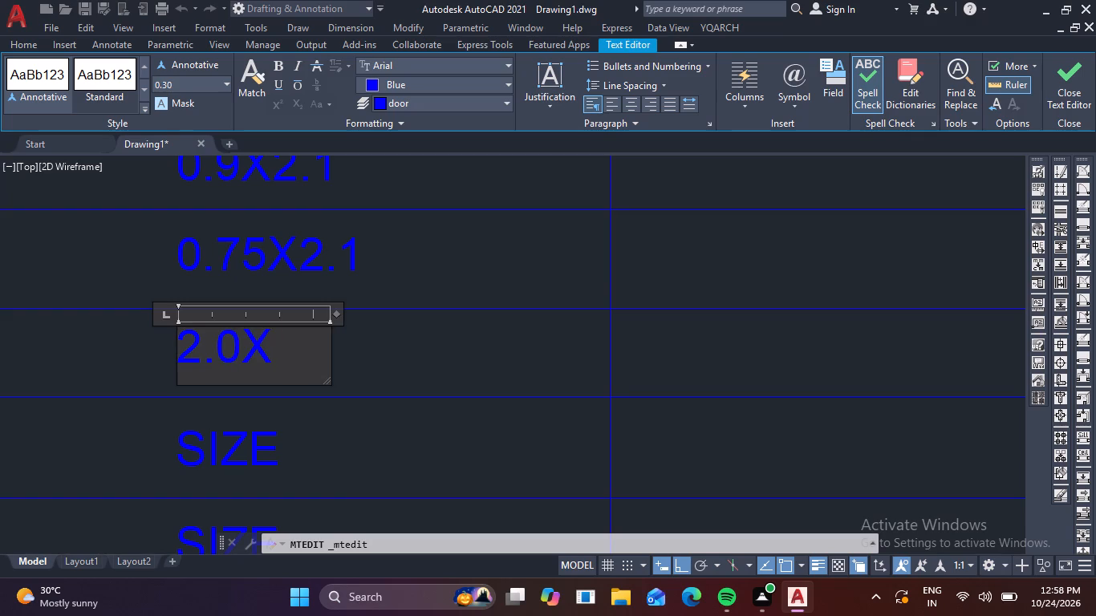
text(1.2)
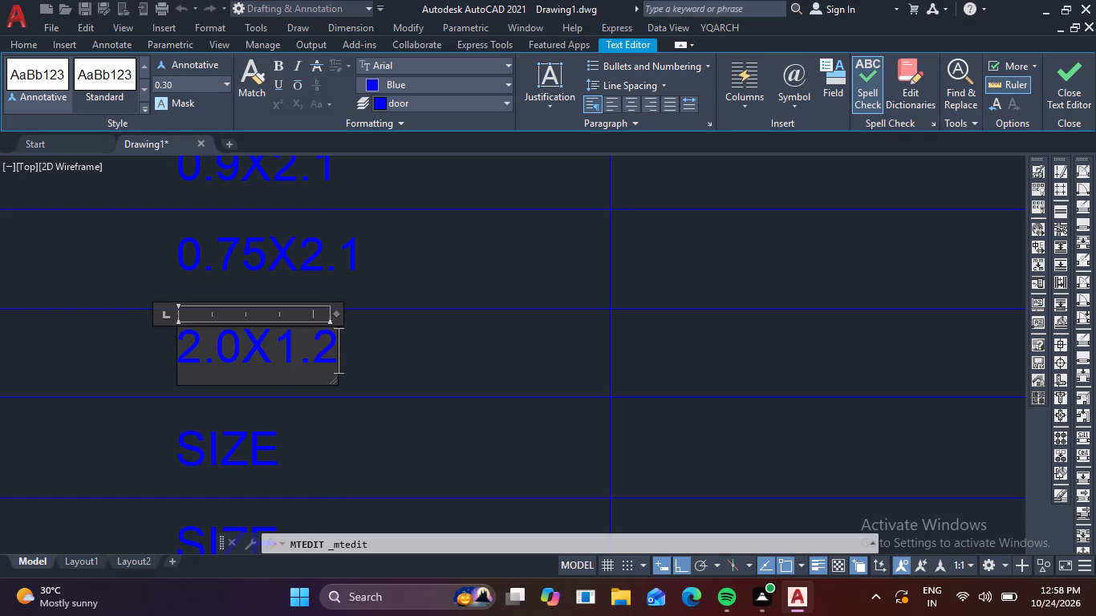
click(245, 436)
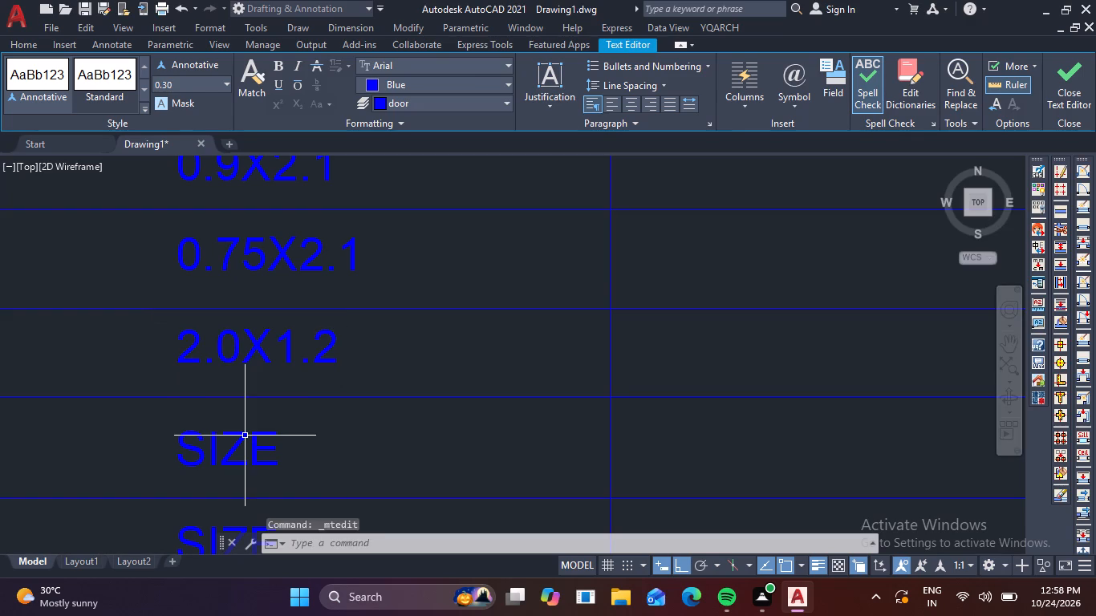
Replace the copied SIZE text in the W2 row with 1.0X2.0.
double_click(240, 441)
click(294, 448)
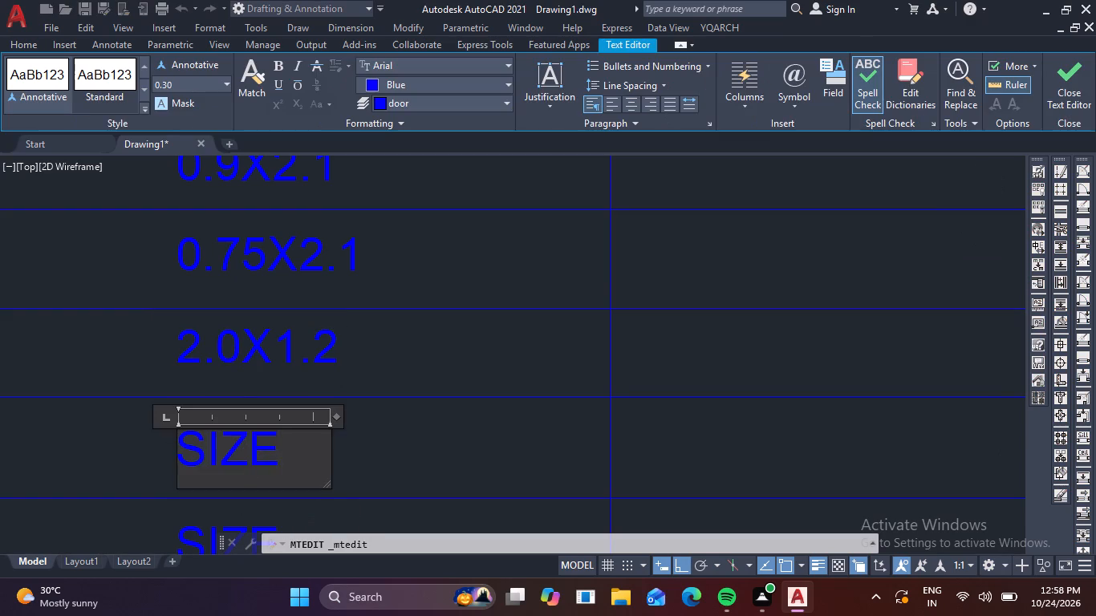
key(BackSpace)
key(BackSpace)
key(BackSpace)
key(BackSpace)
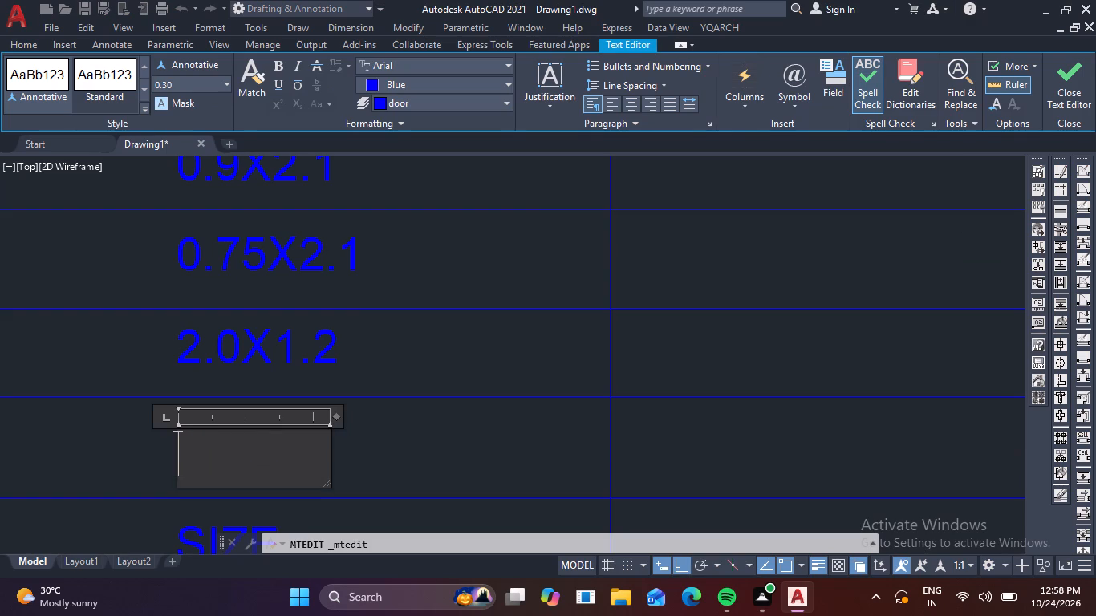
text(1.)
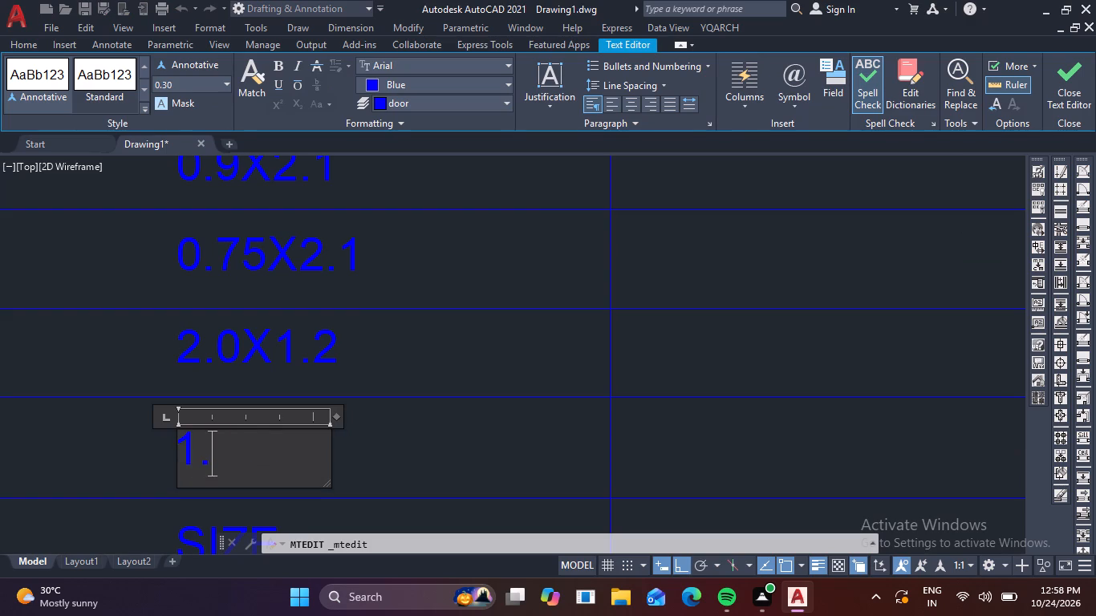
text(0X)
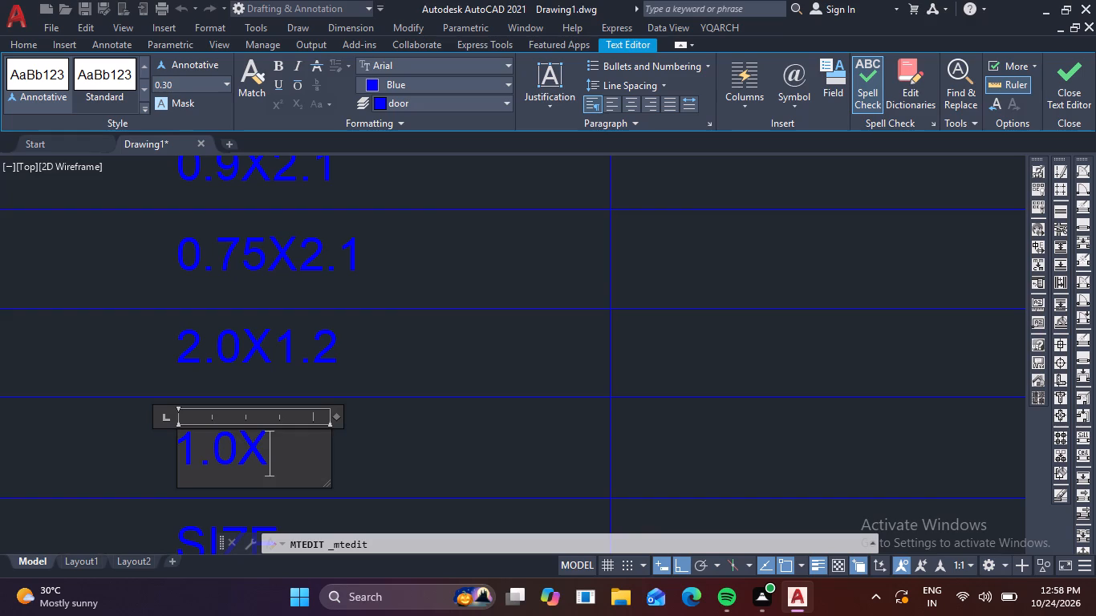
text(2.0)
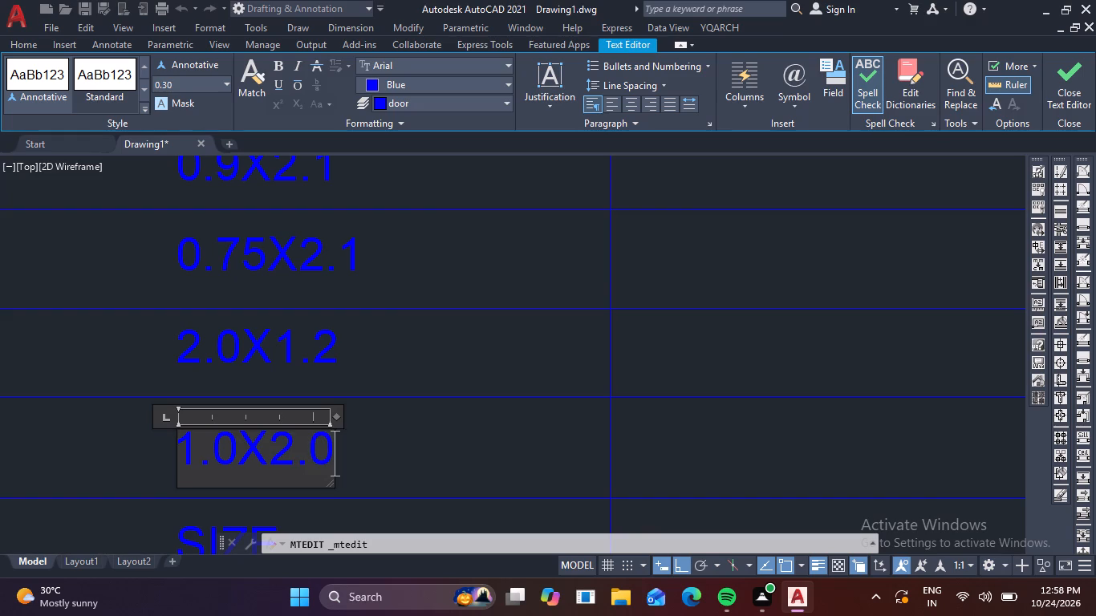
click(396, 444)
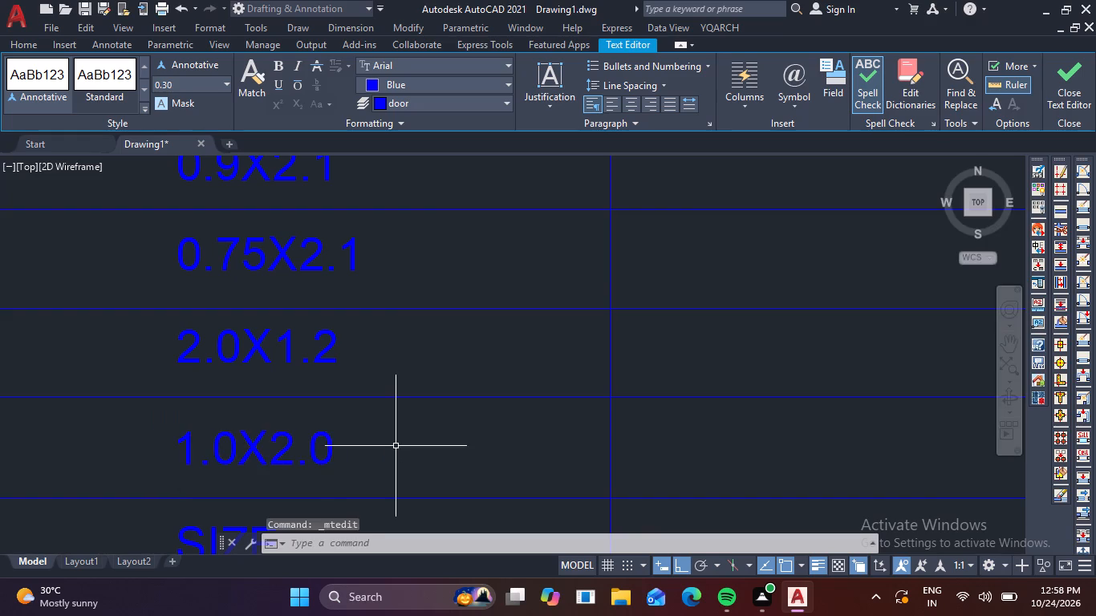
Replace the copied SIZE text in the W3 row with 2.0X0.9.
middle_drag(400, 449, 408, 322)
double_click(269, 414)
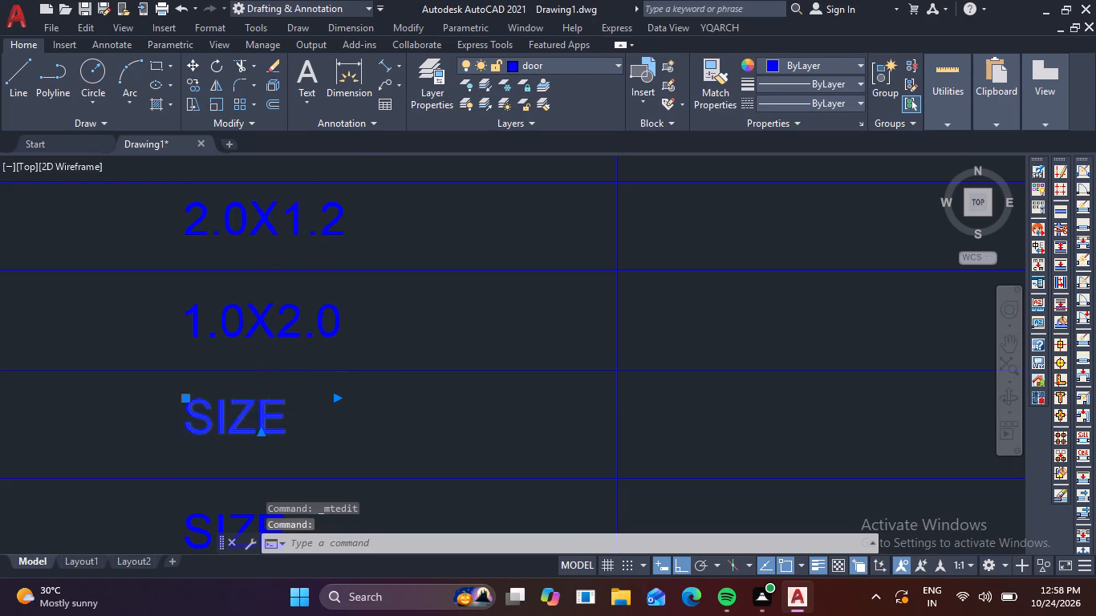
click(302, 430)
key(BackSpace)
key(BackSpace)
key(BackSpace)
key(BackSpace)
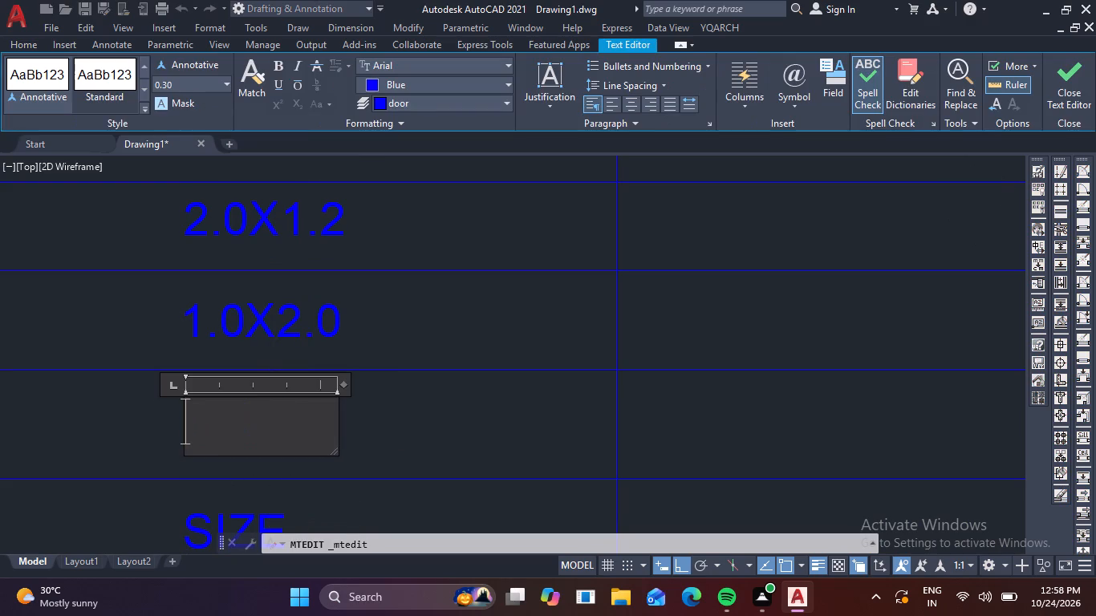
text(2.)
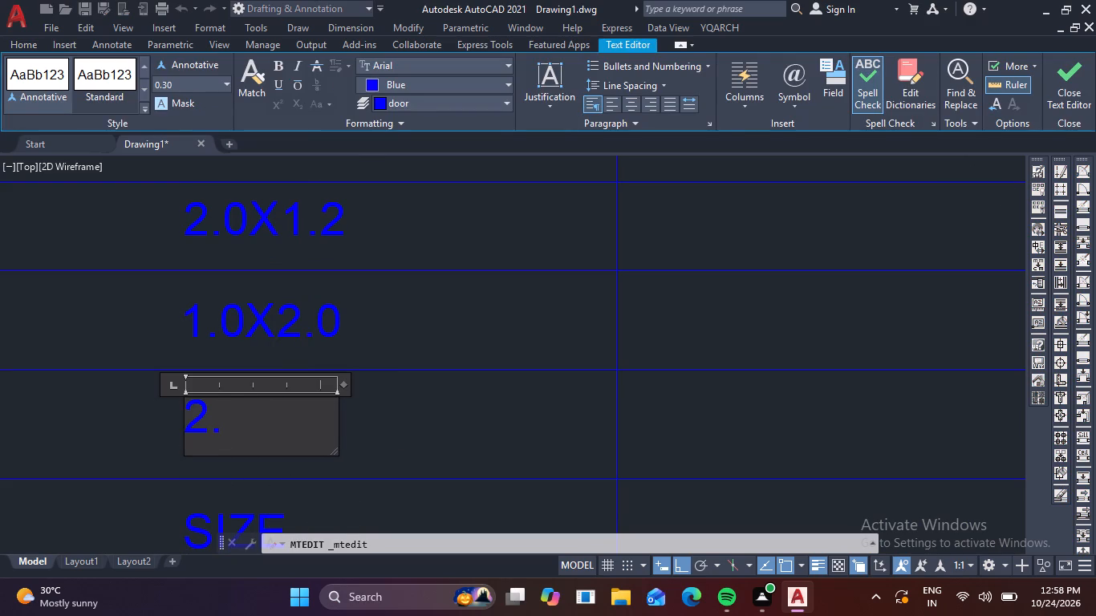
key(0)
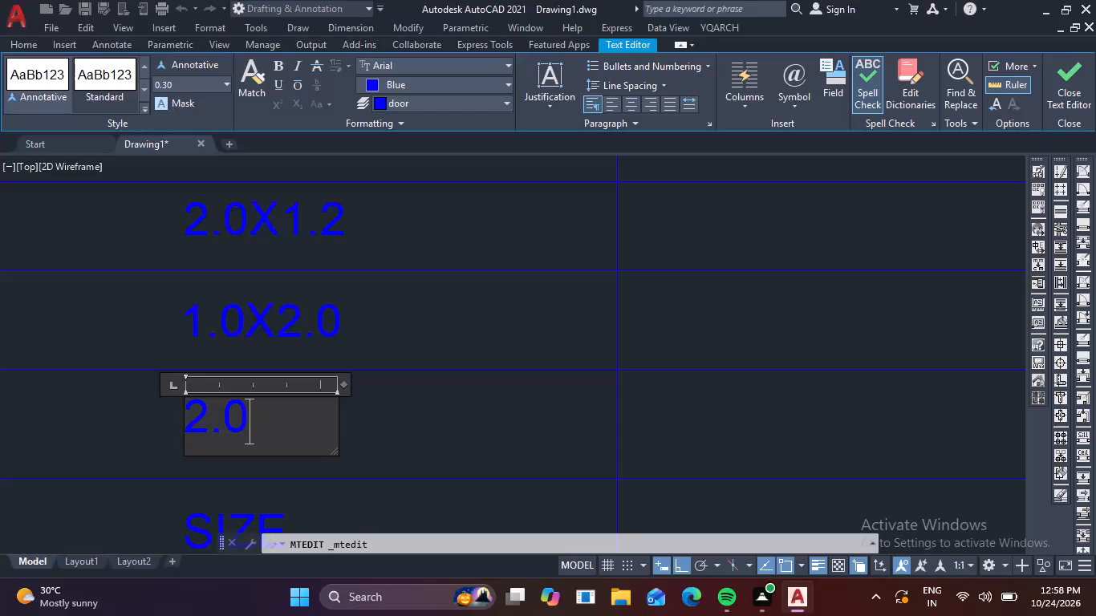
key(x)
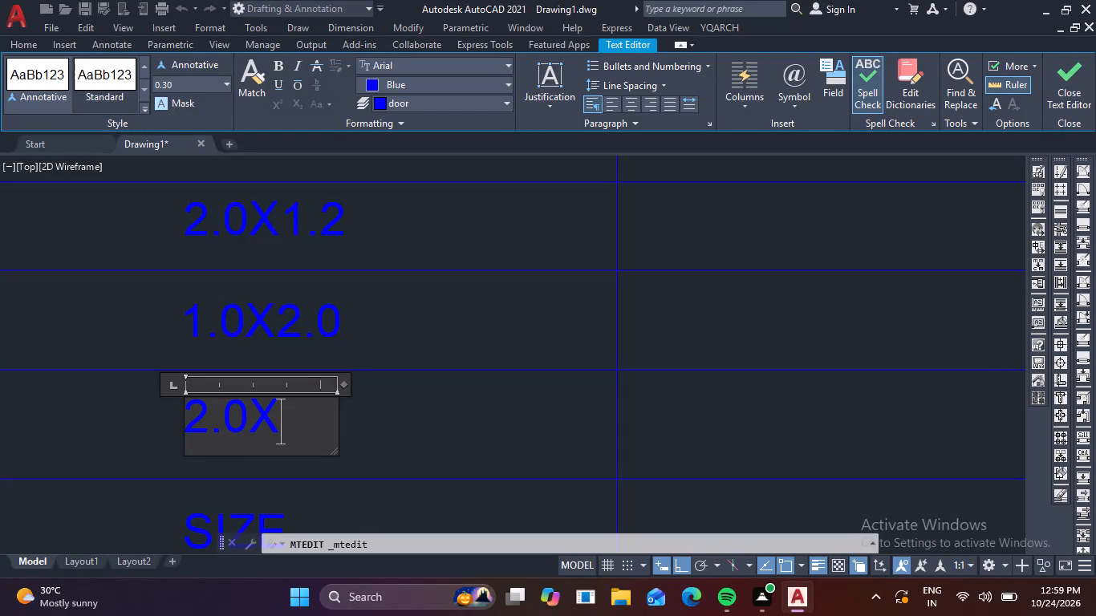
text(0.9)
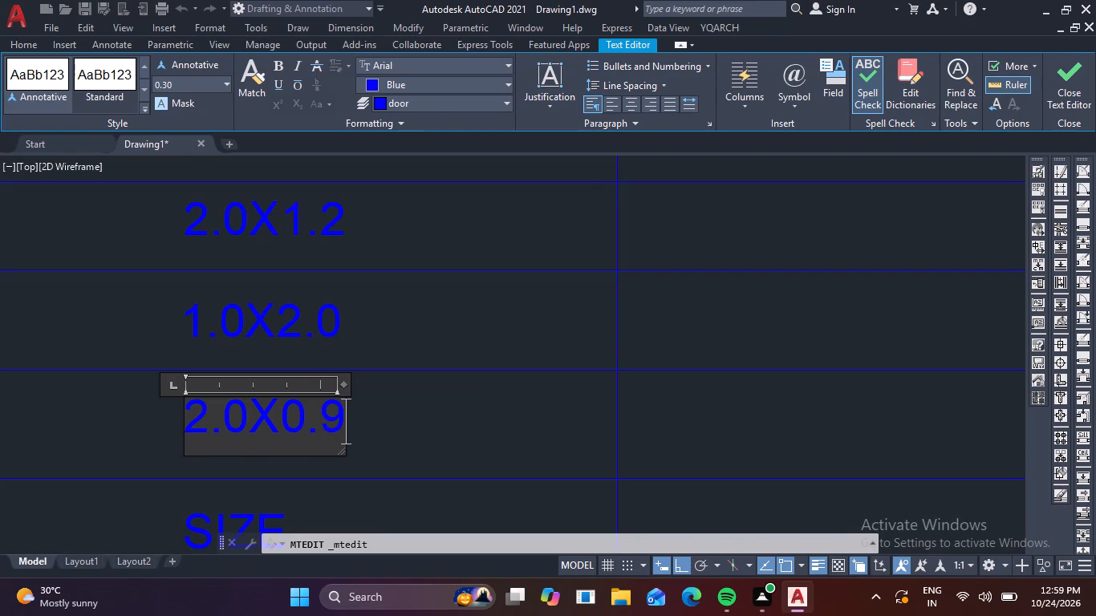
scroll(309, 431, down, 2)
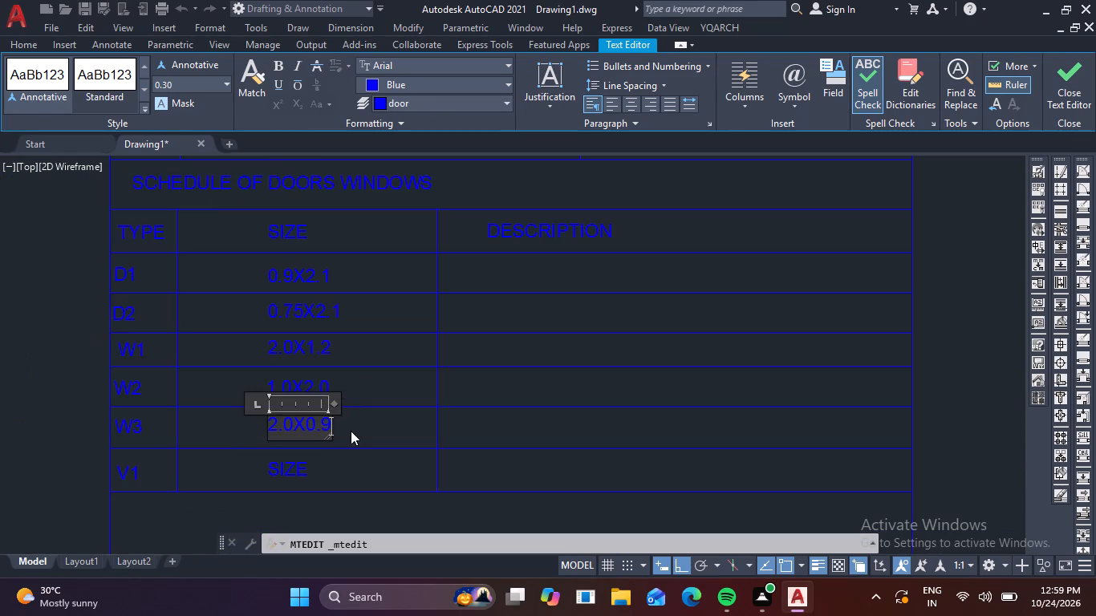
middle_drag(351, 439, 344, 322)
scroll(297, 377, up, 2)
click(289, 334)
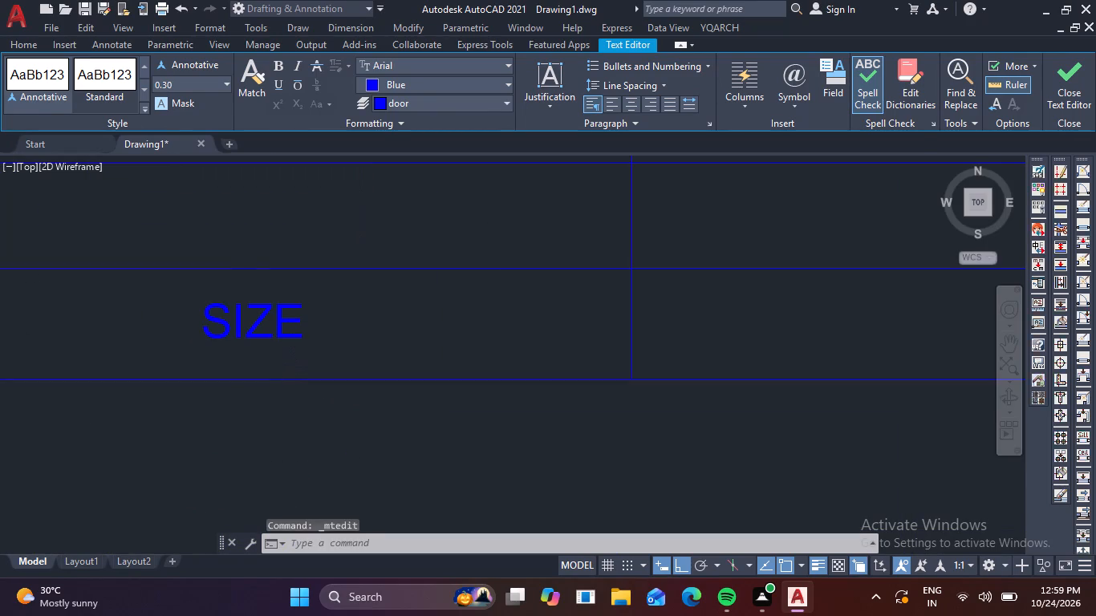
Replace the copied SIZE text in the V1 row with 0.6X0.9.
double_click(274, 327)
double_click(280, 319)
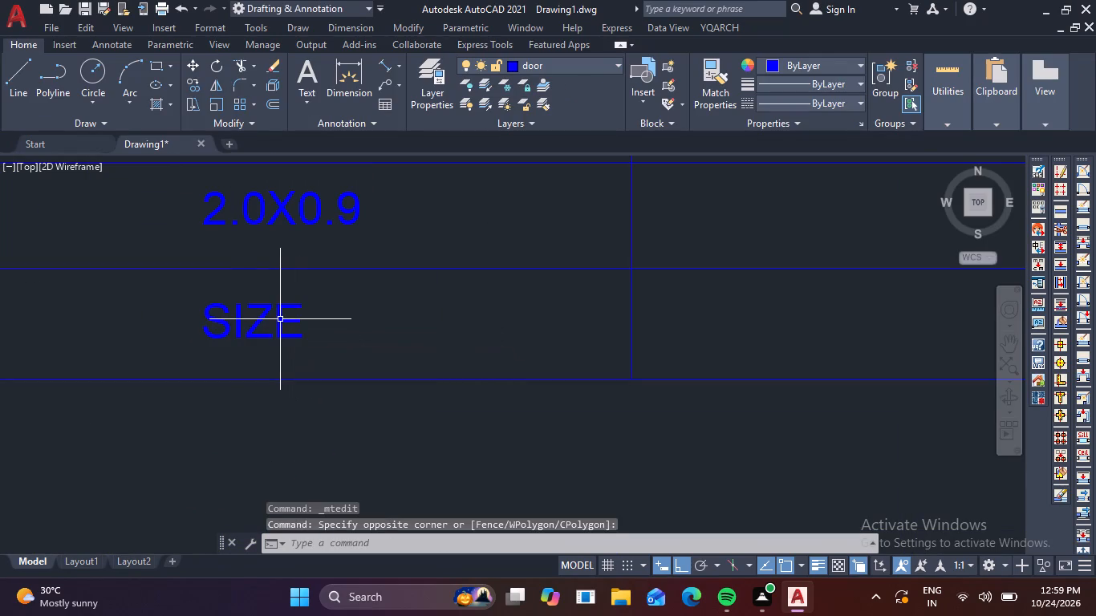
double_click(279, 323)
click(320, 322)
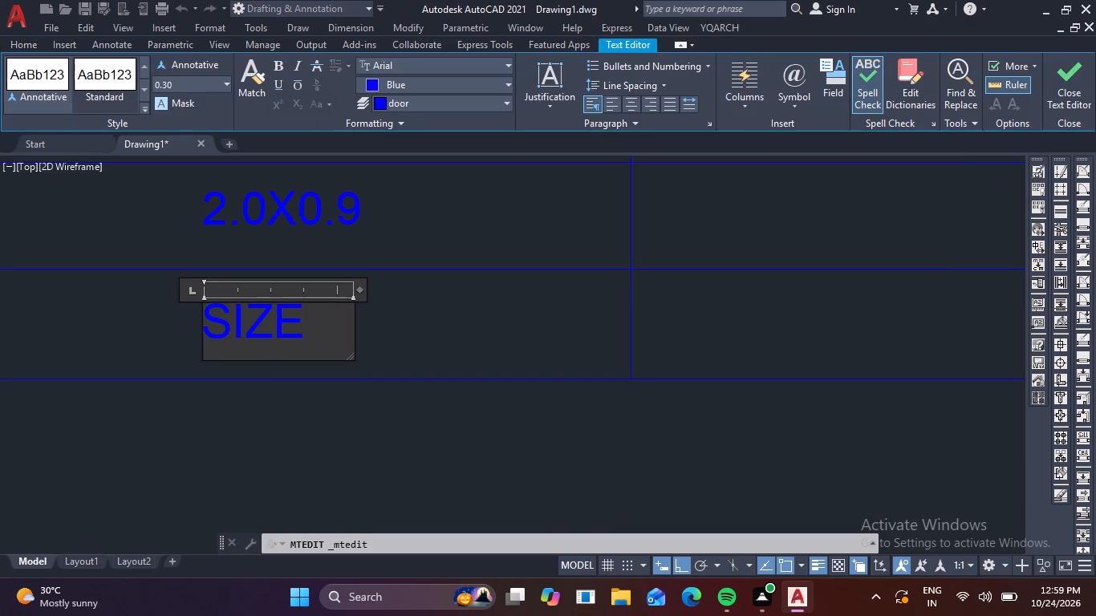
key(BackSpace)
key(BackSpace)
key(BackSpace)
key(BackSpace)
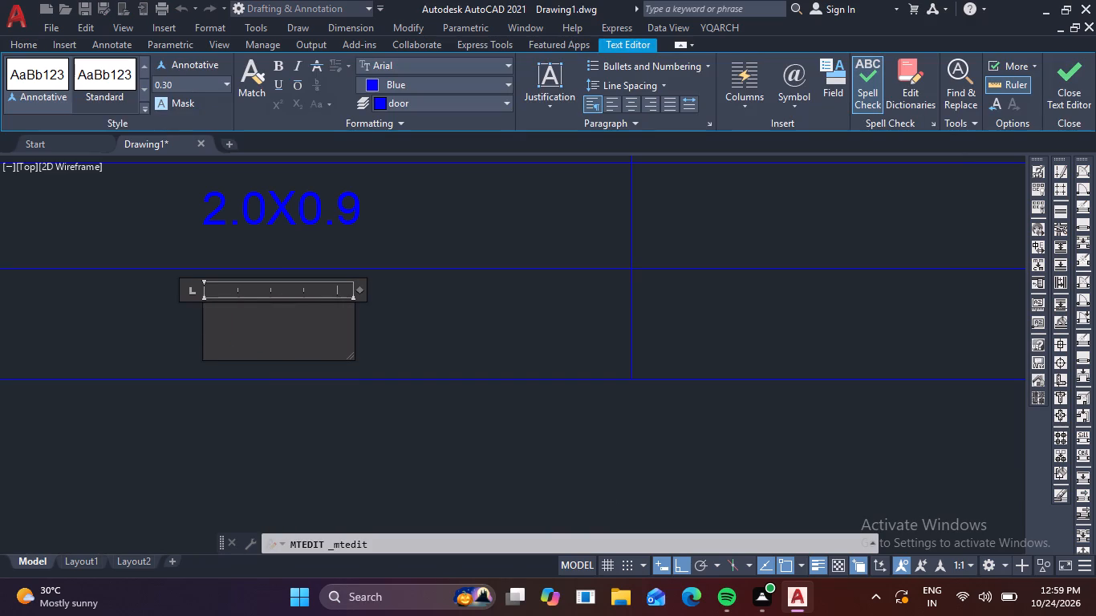
key(0)
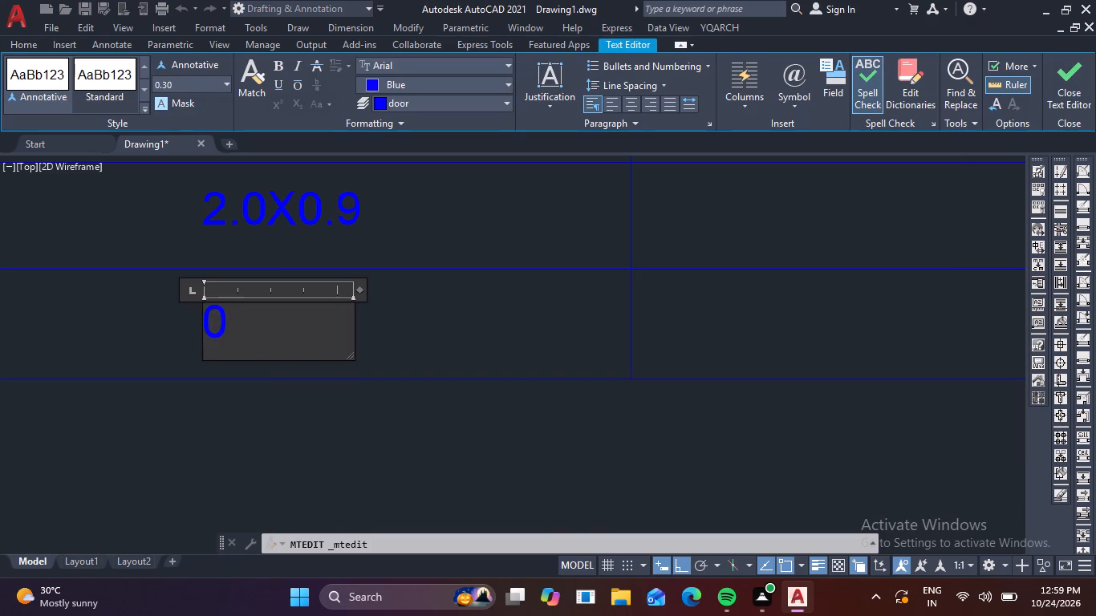
text(.6)
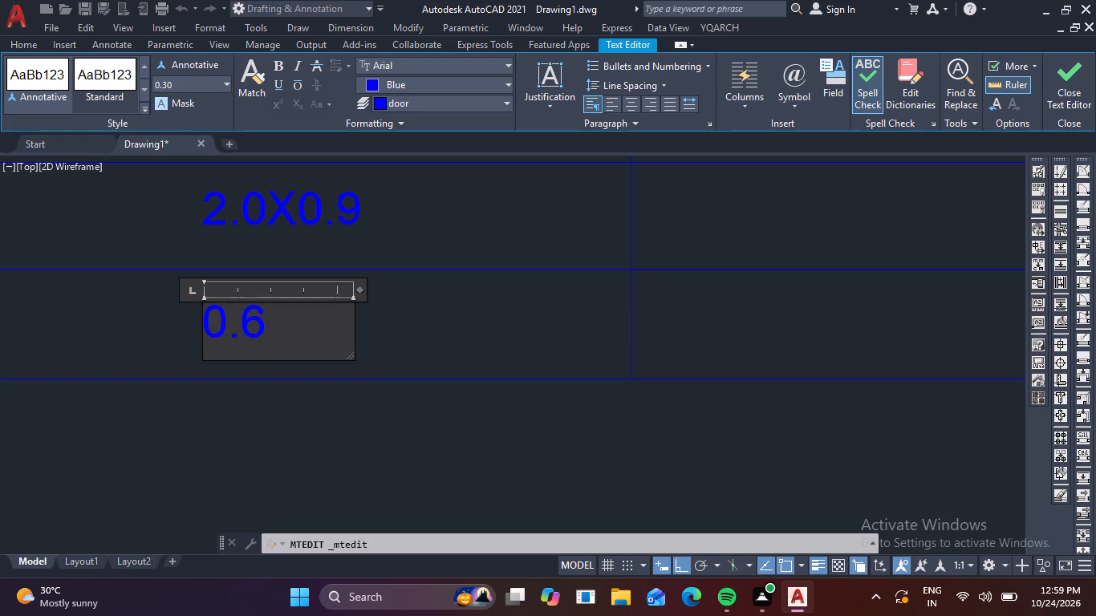
key(x)
key(period)
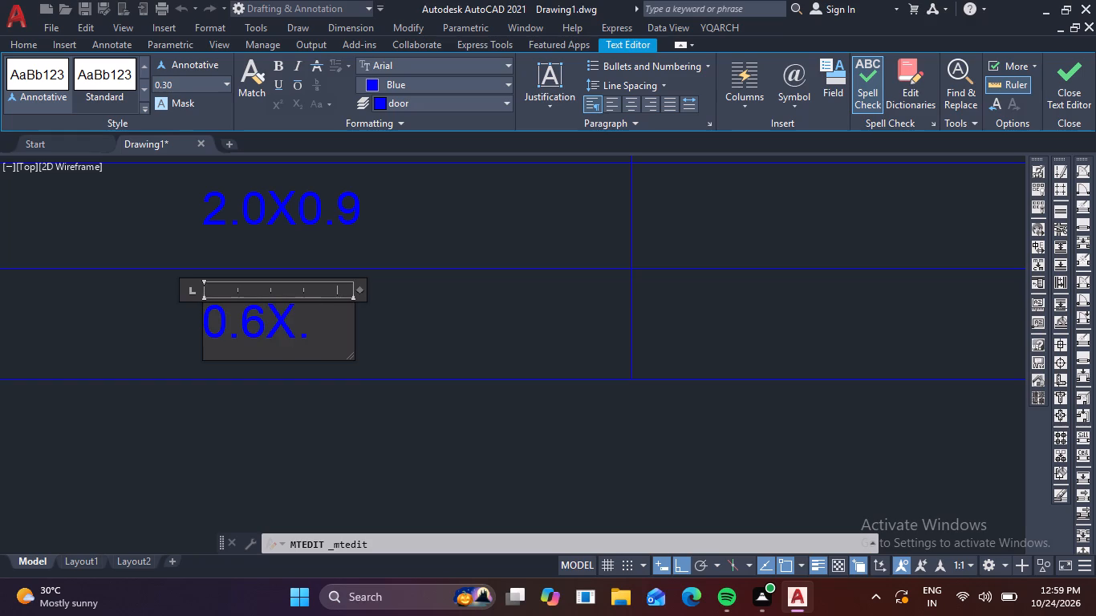
key(BackSpace)
key(0)
text(.9)
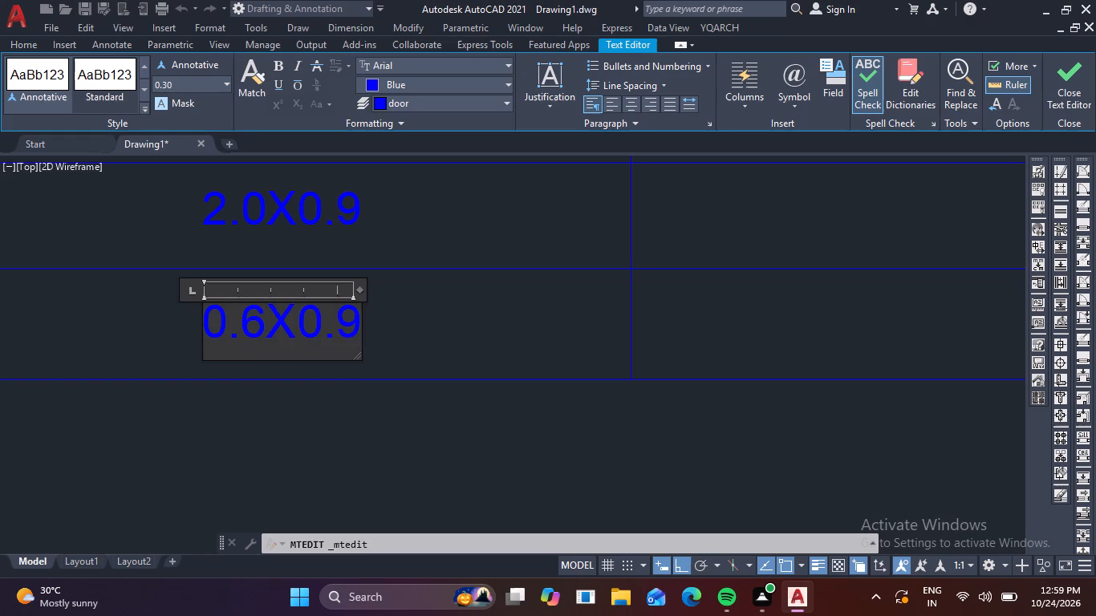
click(524, 307)
Copy the 0.9X2.1 text of the D1 row horizontally into that row's DESCRIPTION cell.
scroll(524, 307, down, 2)
middle_drag(574, 310, 453, 464)
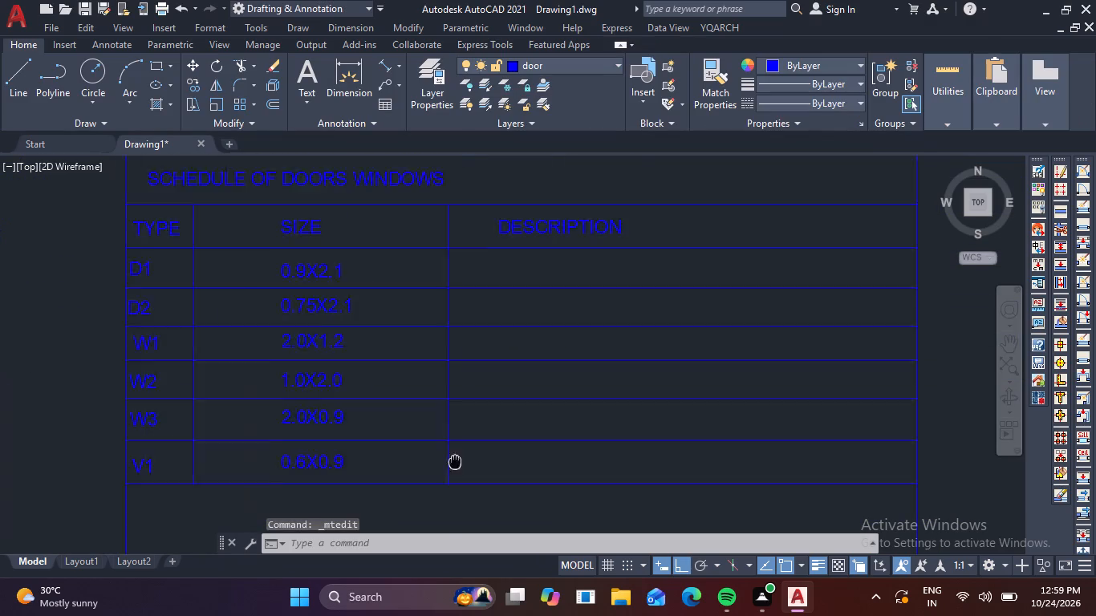
middle_drag(453, 464, 448, 479)
click(317, 298)
text(CO)
key(space)
click(317, 298)
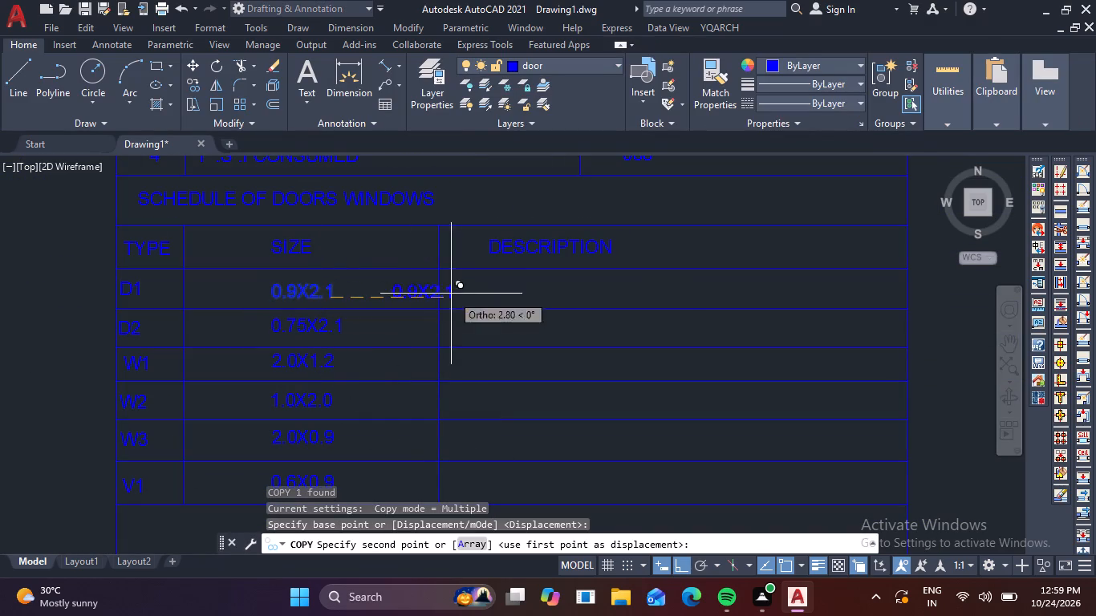
click(573, 296)
key(Escape)
Copy the D1 row's DESCRIPTION text down into the DESCRIPTION cells of rows D2, W1, W2, W3 and V1.
click(550, 290)
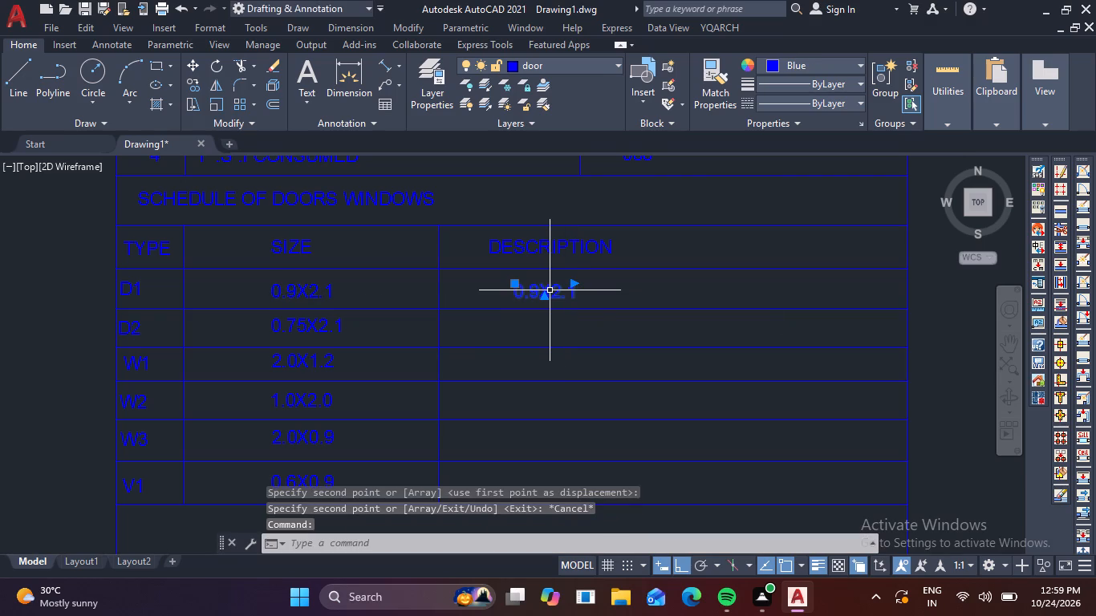
text(CO)
key(space)
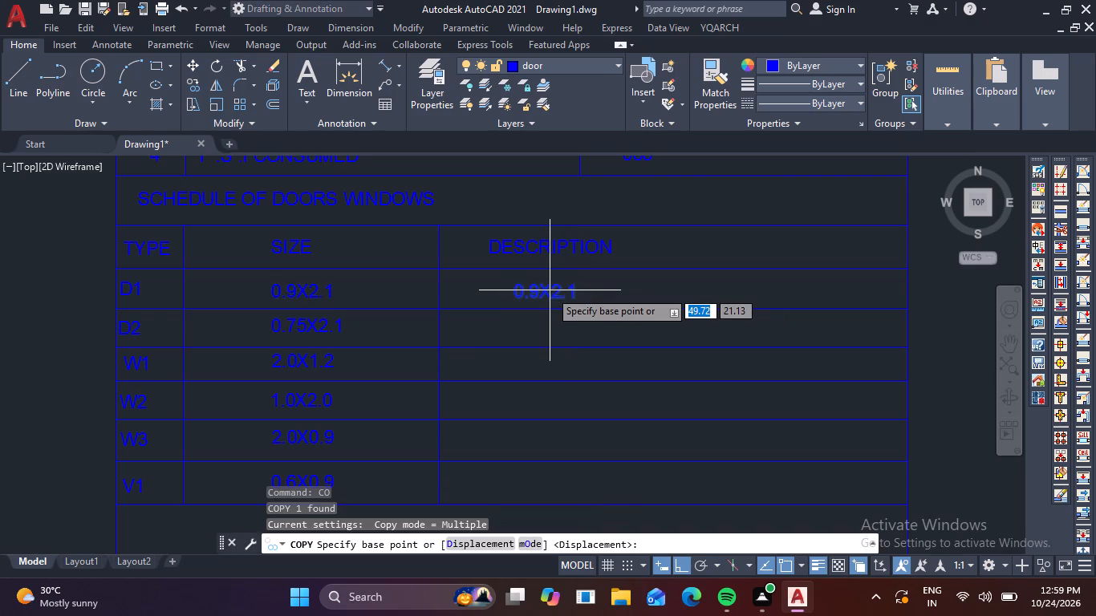
click(518, 298)
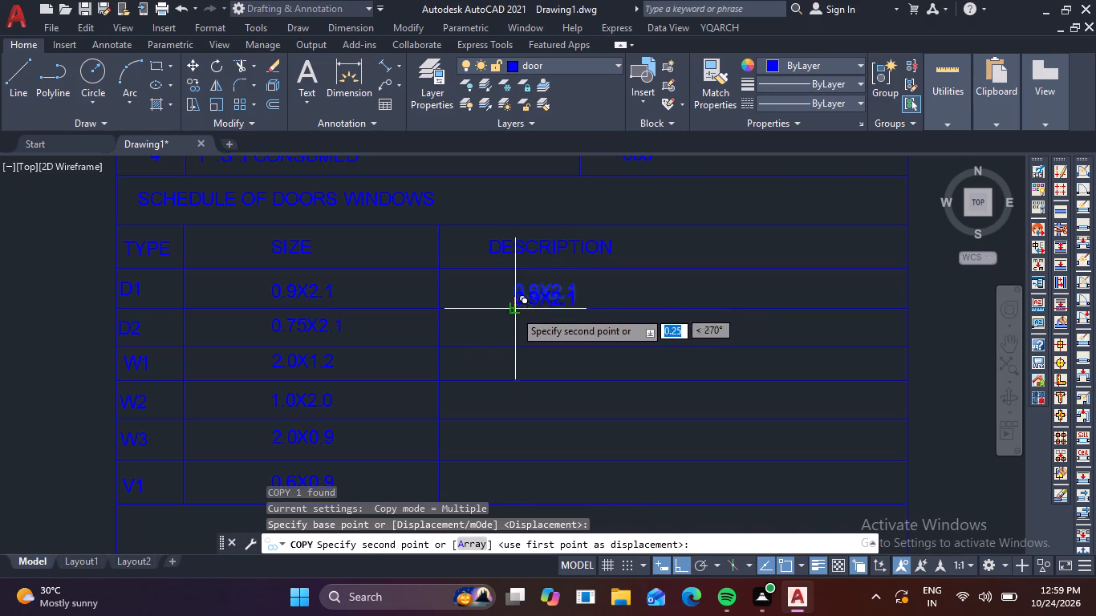
click(512, 329)
click(507, 374)
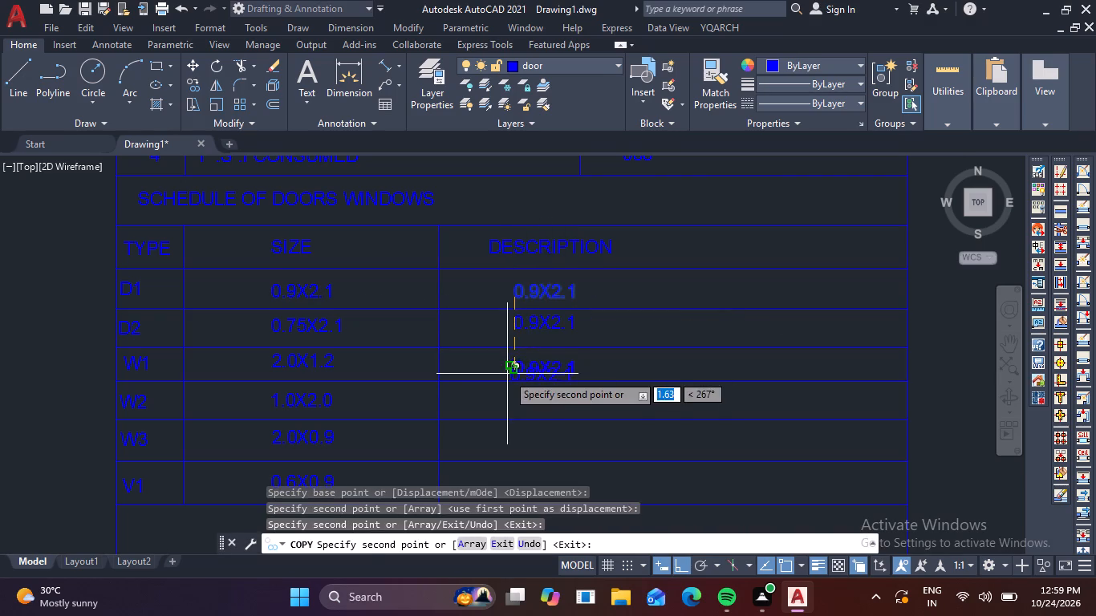
click(508, 407)
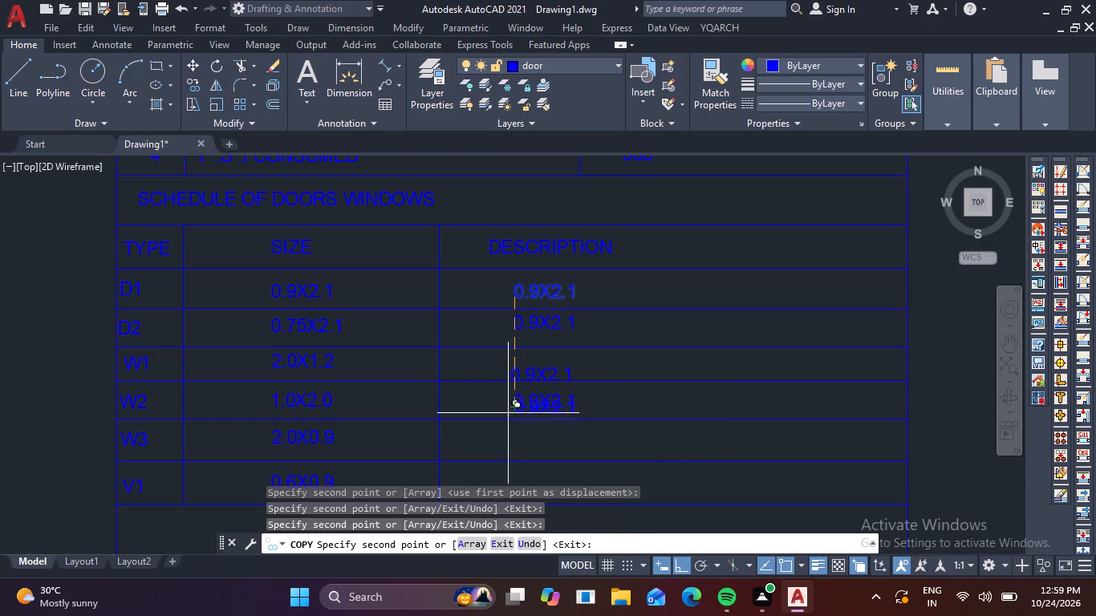
click(509, 443)
middle_drag(515, 443, 492, 306)
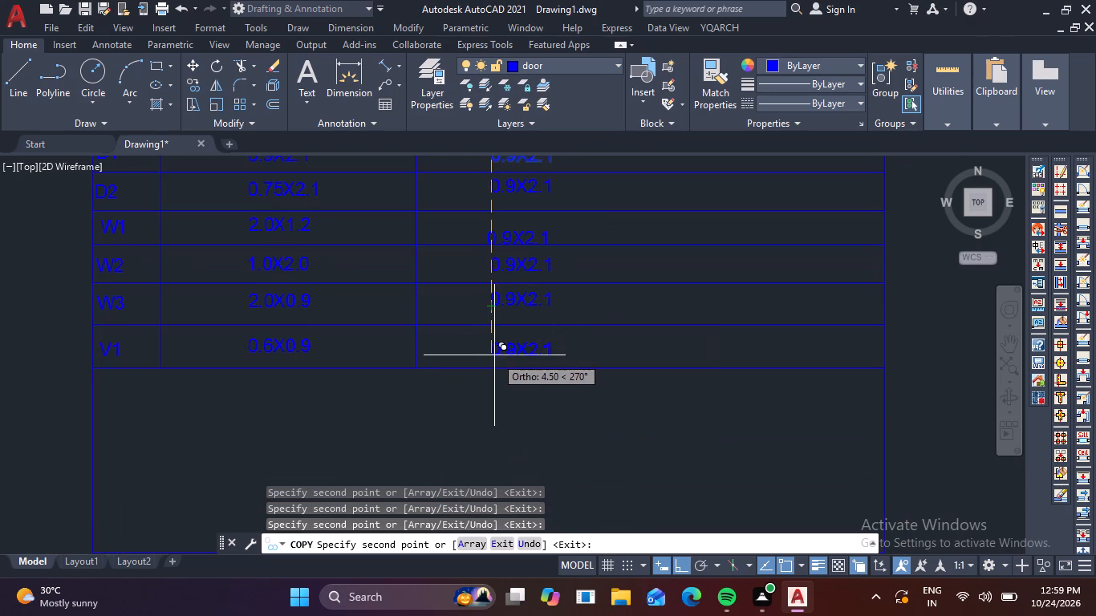
click(494, 351)
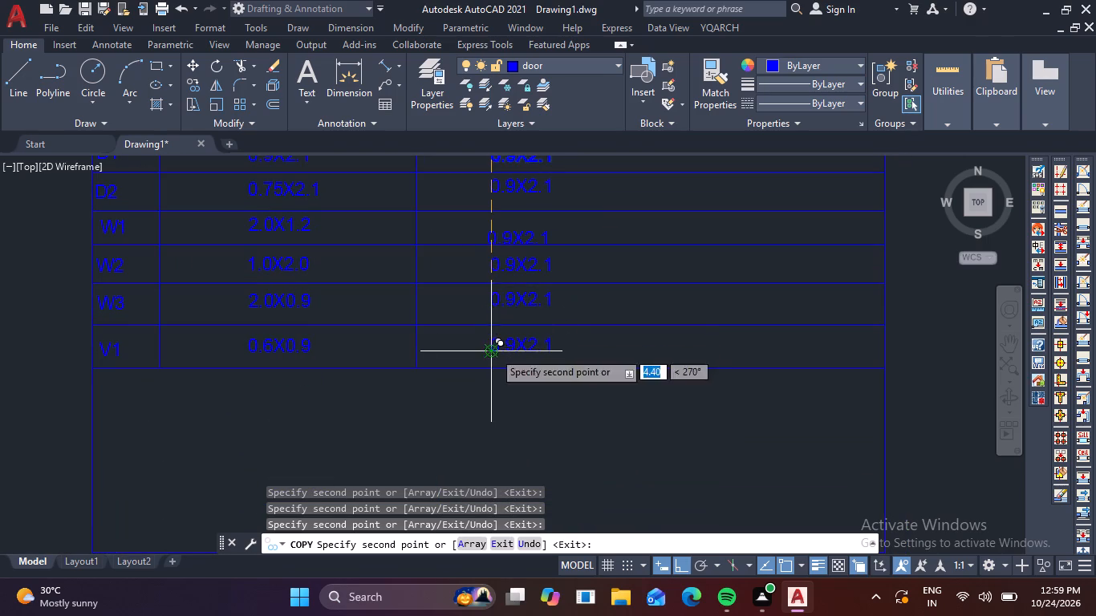
key(Escape)
Move the W1 row's DESCRIPTION text up inside its cell and align it with the other entries in that column.
click(528, 233)
text(M)
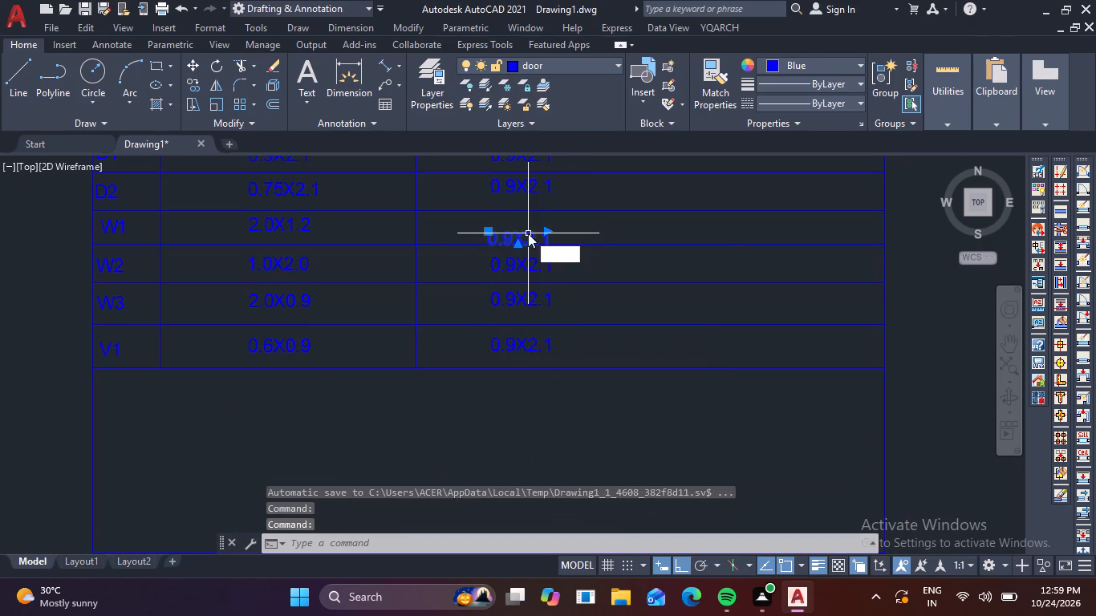
key(space)
scroll(528, 233, up, 2)
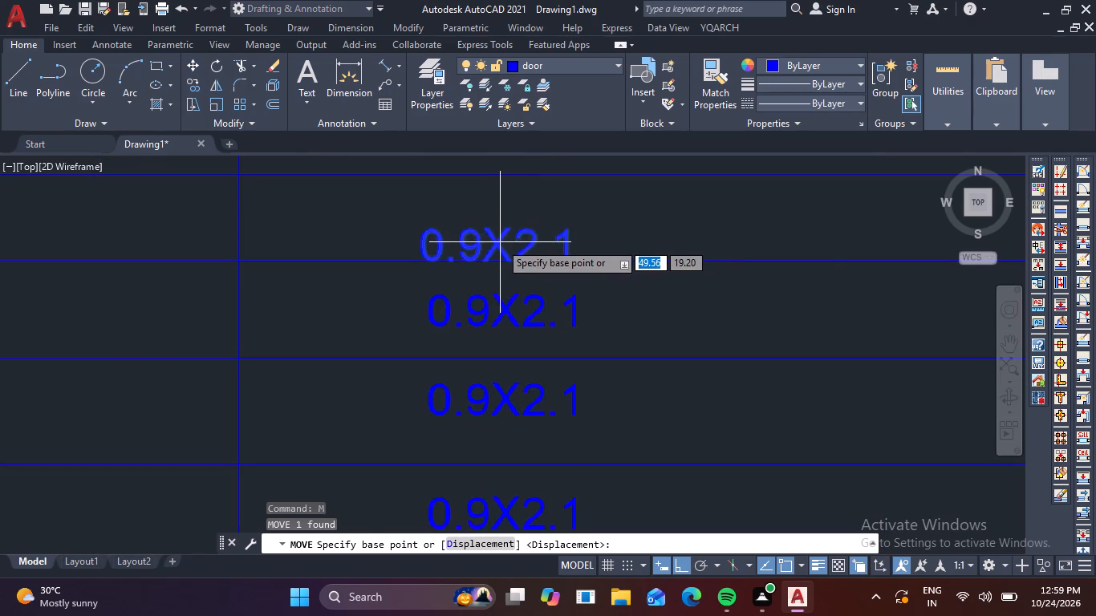
click(500, 242)
click(506, 218)
click(510, 234)
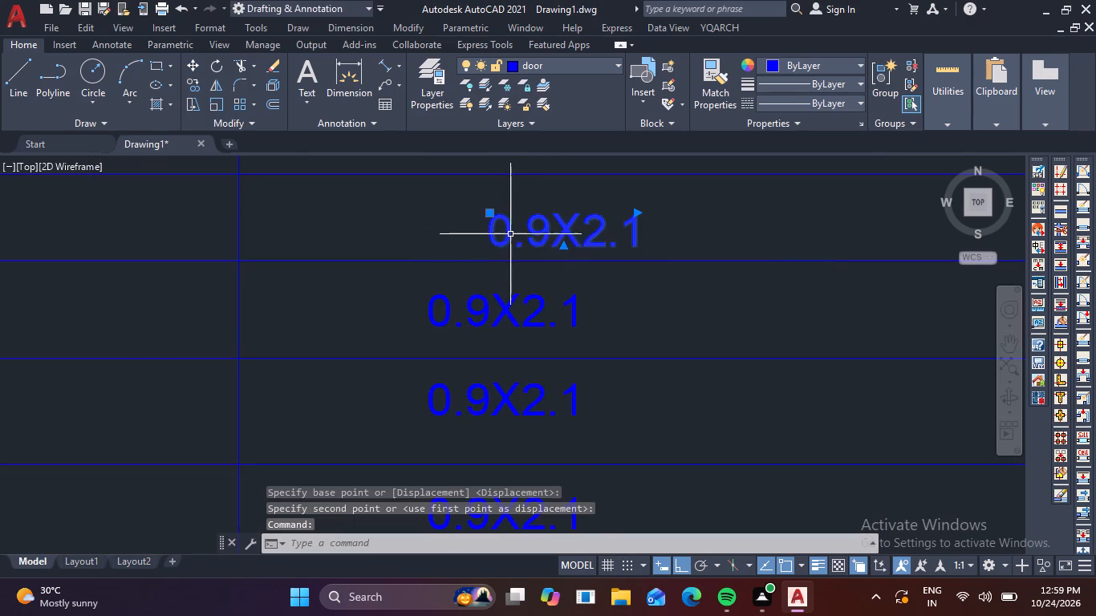
text(M)
key(space)
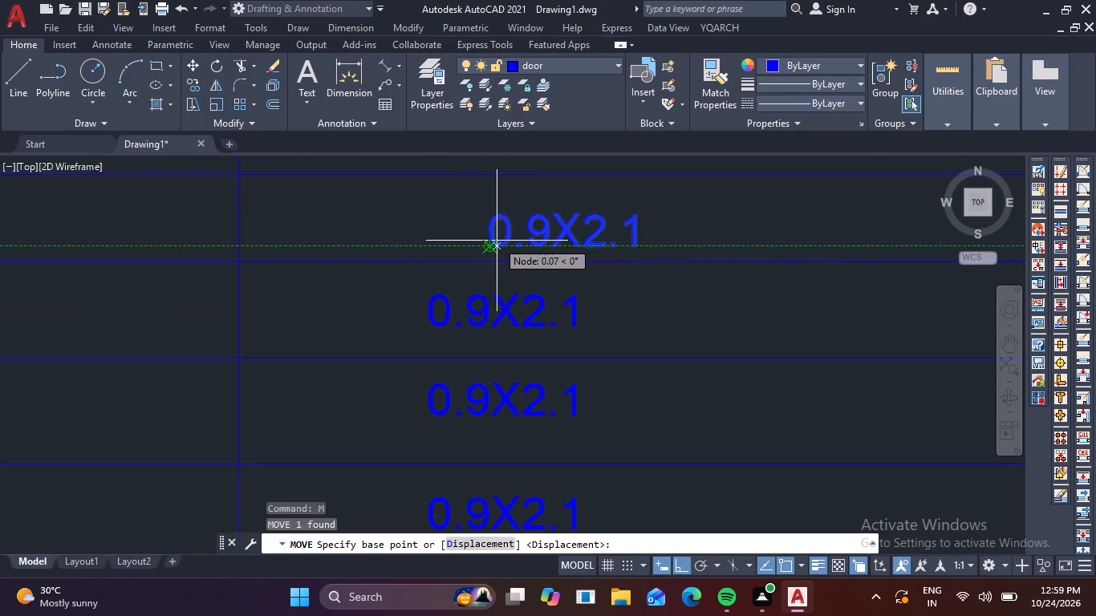
click(497, 241)
key(F8)
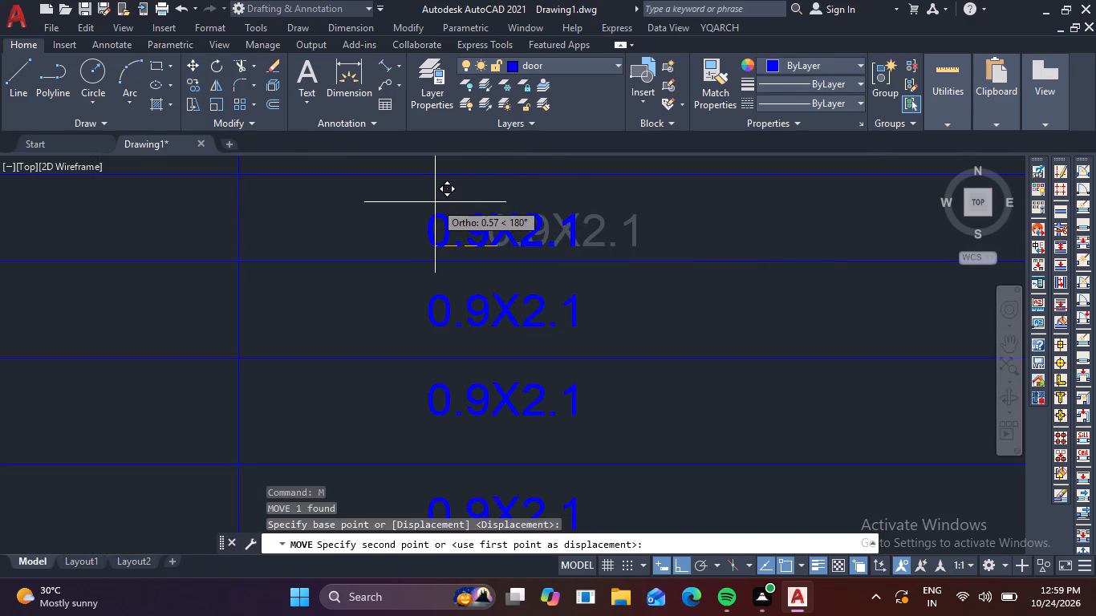
click(437, 227)
Replace the D1 row's DESCRIPTION text with TW SOLD DOOR, widening its text box so it fits on one line.
scroll(437, 227, down, 2)
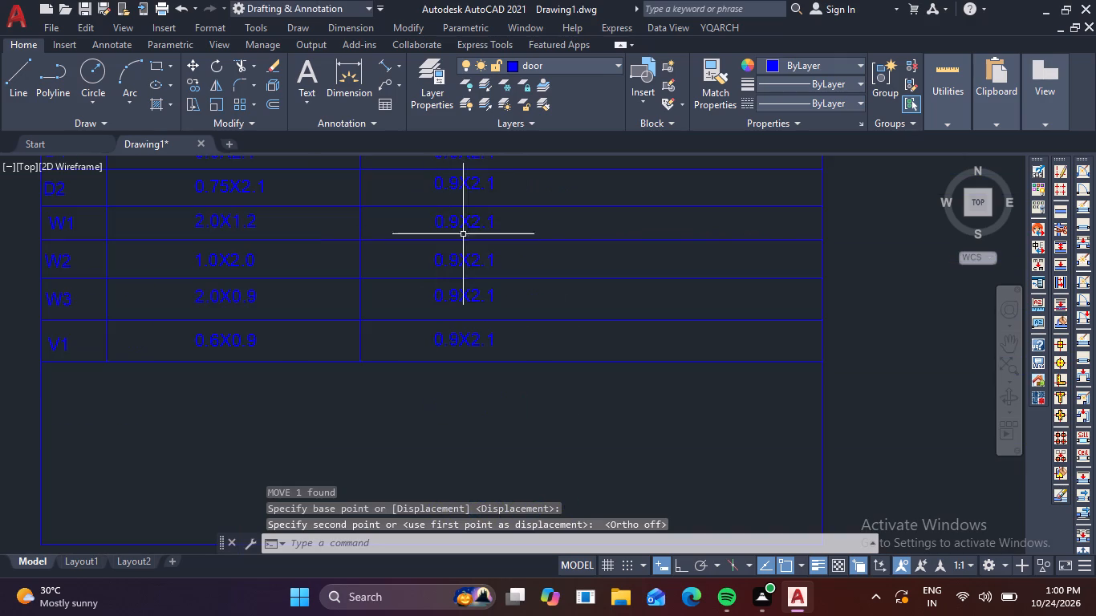
middle_drag(528, 225, 510, 366)
double_click(456, 292)
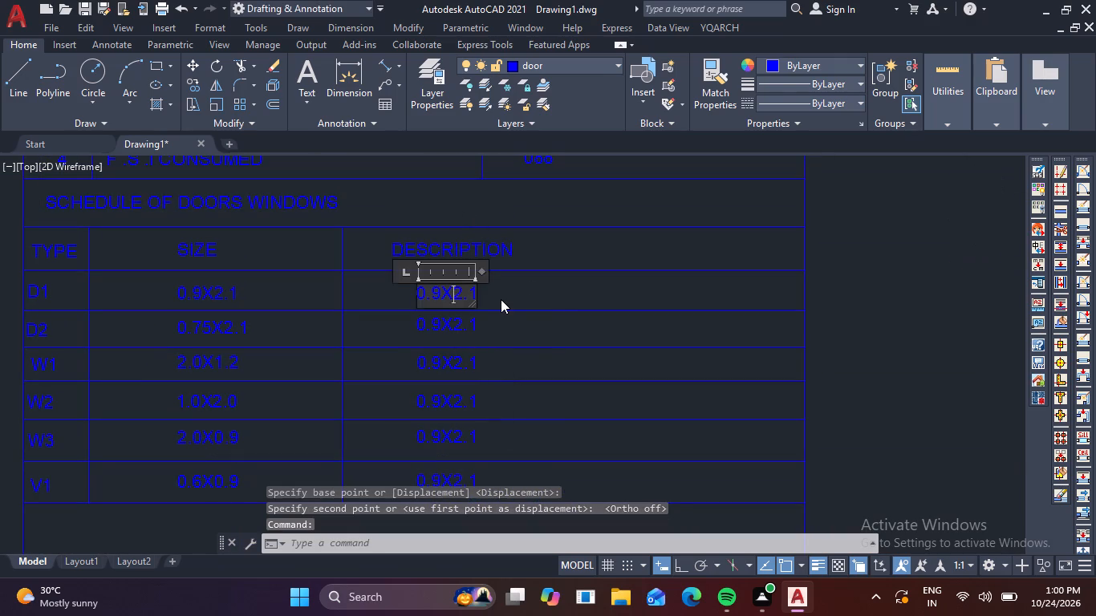
key(Right)
key(Right)
key(Right)
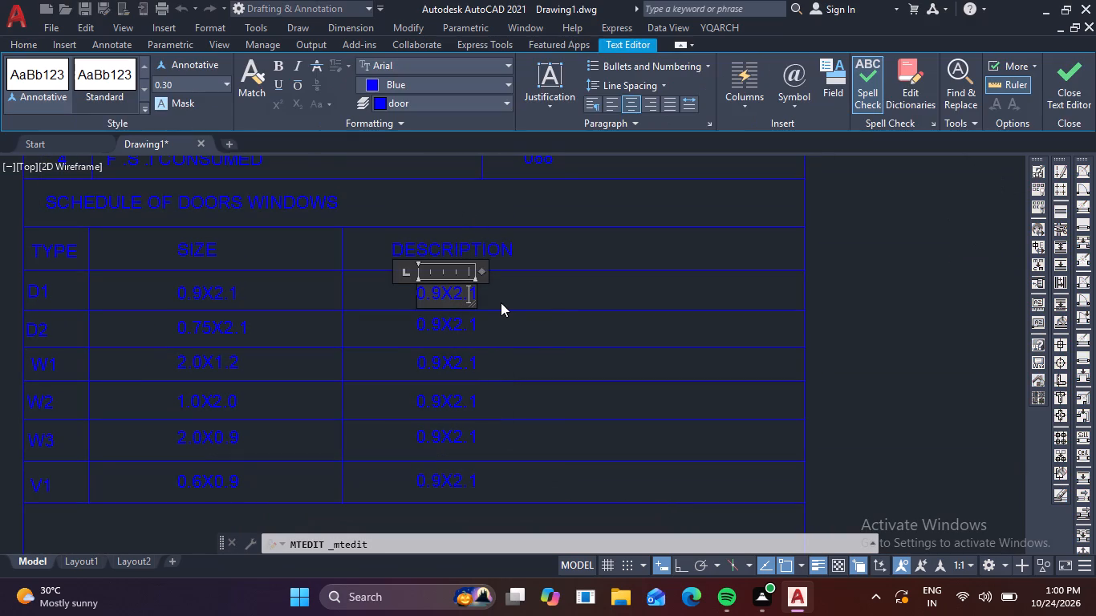
key(BackSpace)
key(BackSpace)
key(BackSpace)
key(BackSpace)
key(BackSpace)
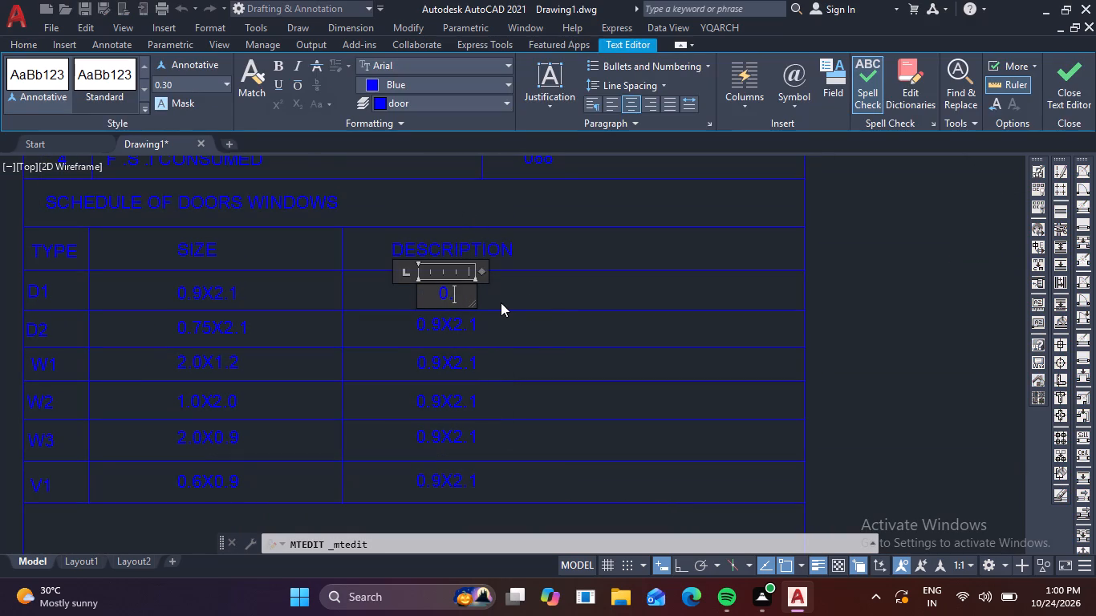
key(BackSpace)
key(BackSpace)
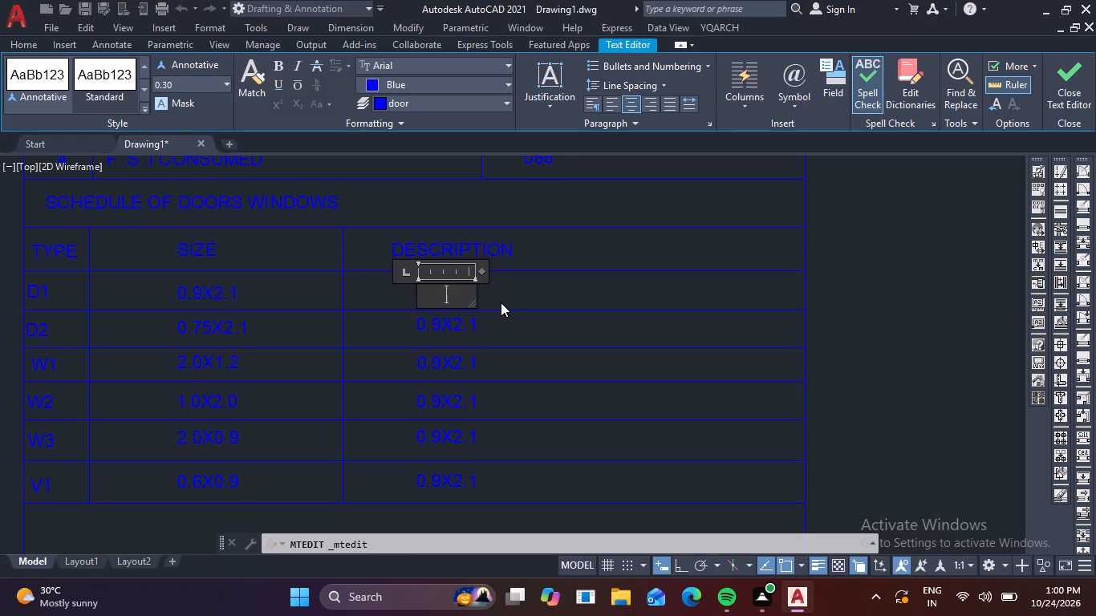
key(t)
key(w)
key(space)
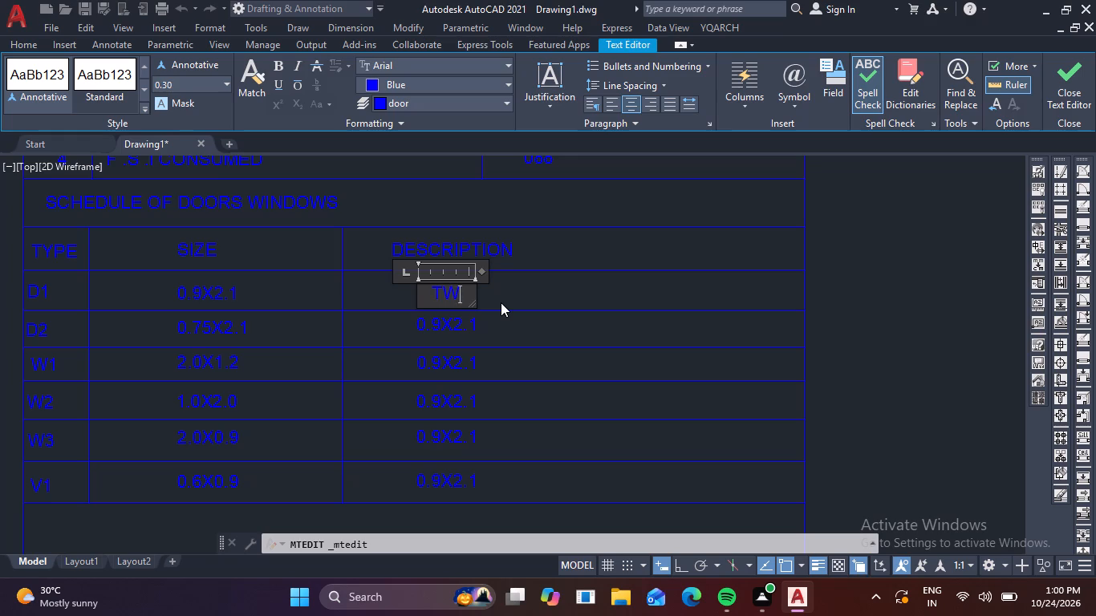
text(SOL)
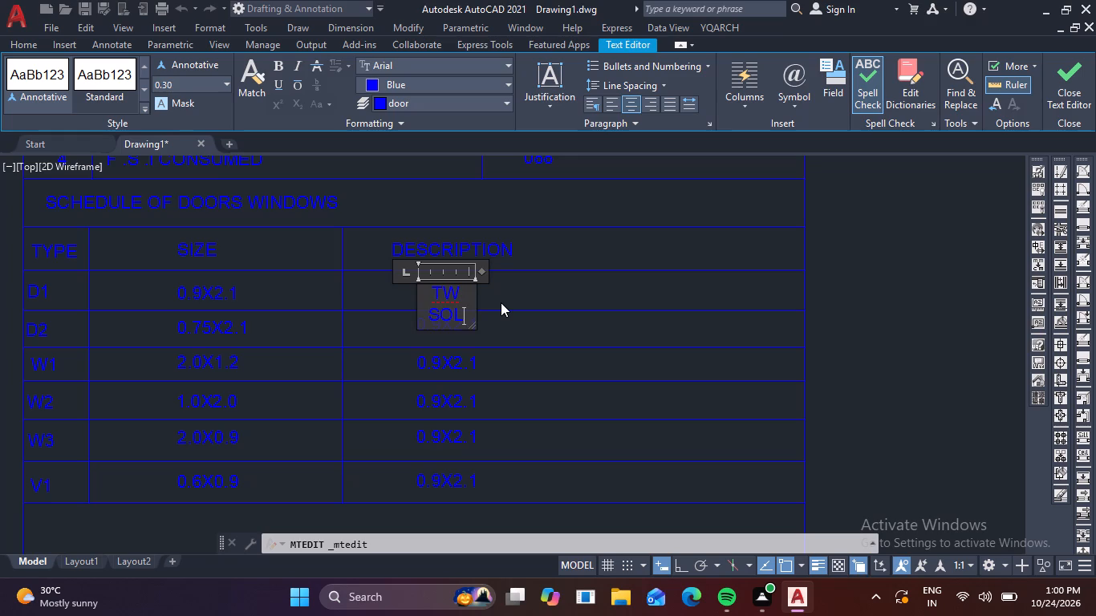
key(d)
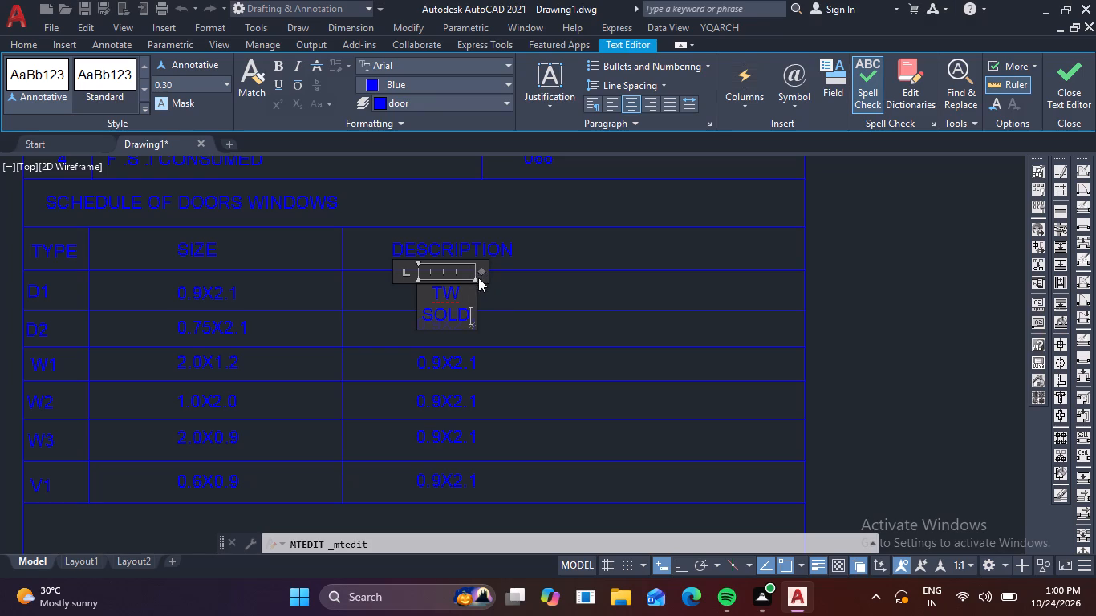
drag(481, 271, 652, 273)
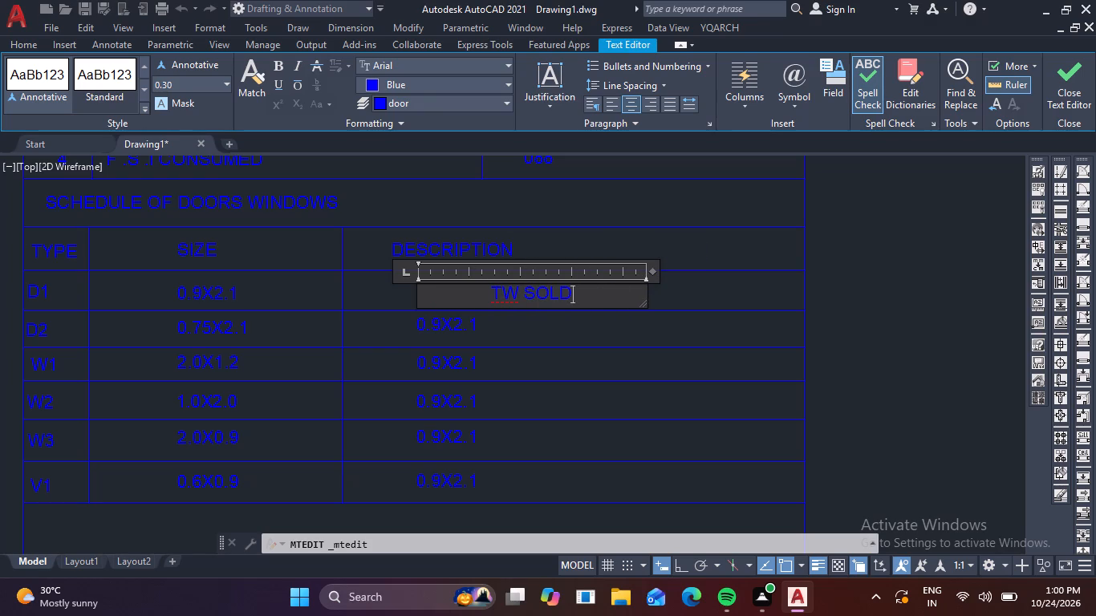
key(d)
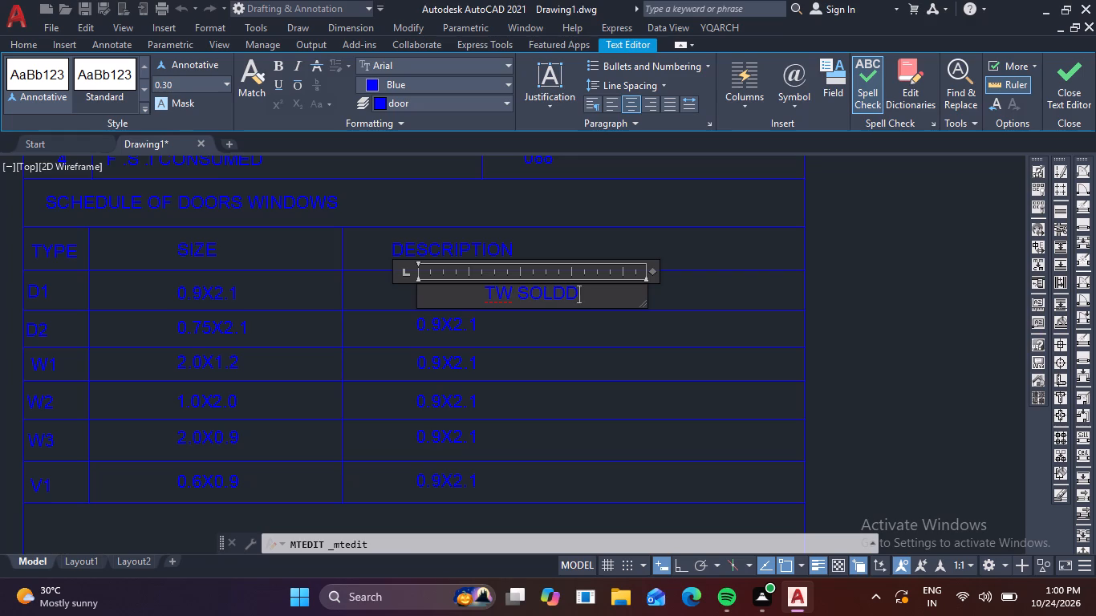
text(OOR)
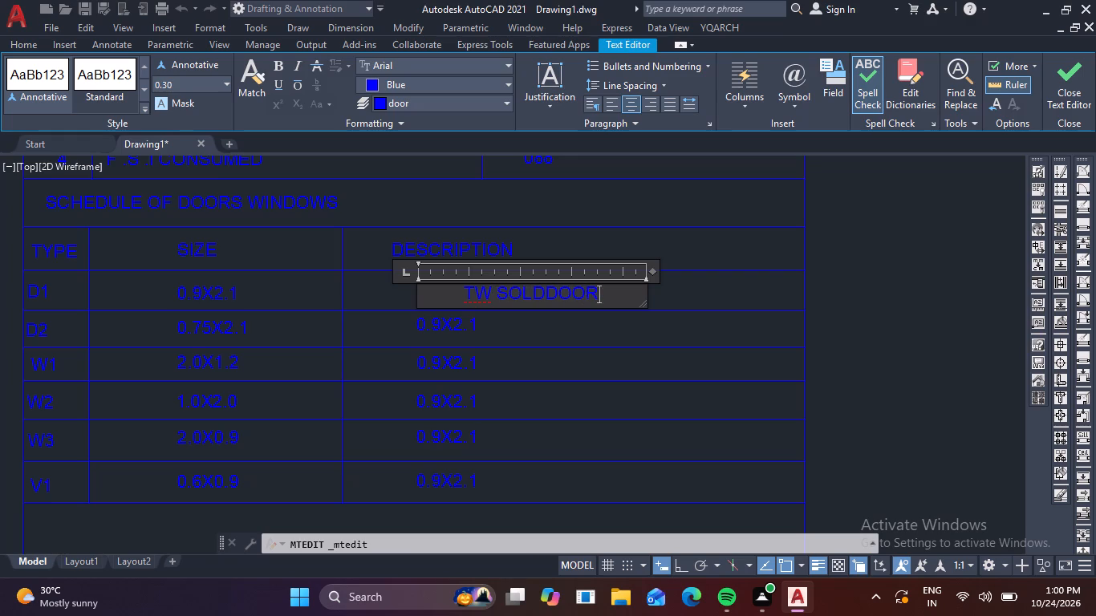
key(Left)
key(Left)
key(Left)
key(Left)
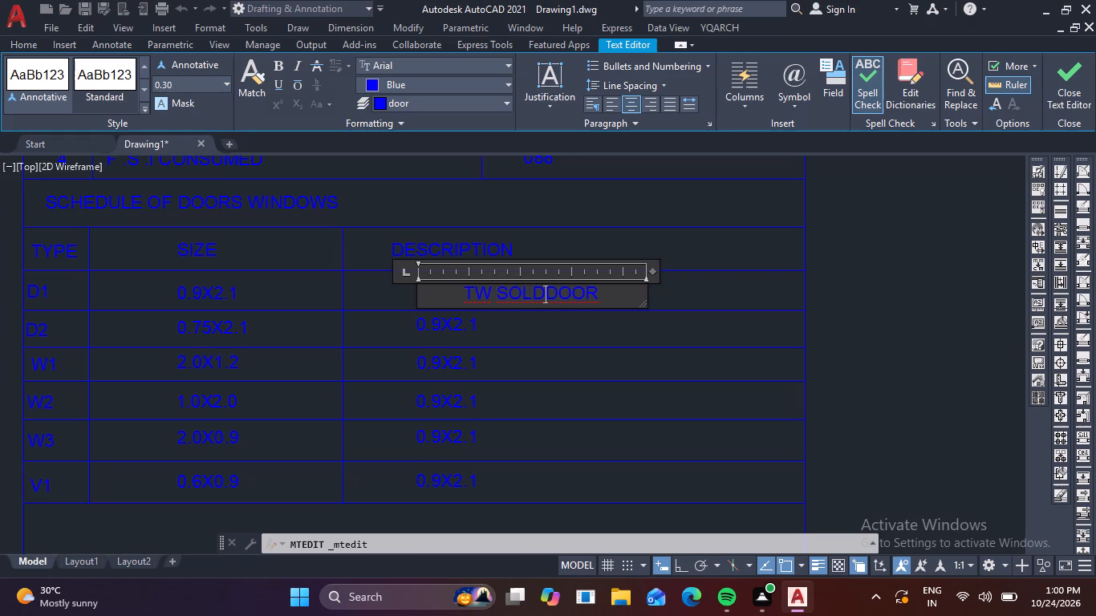
key(space)
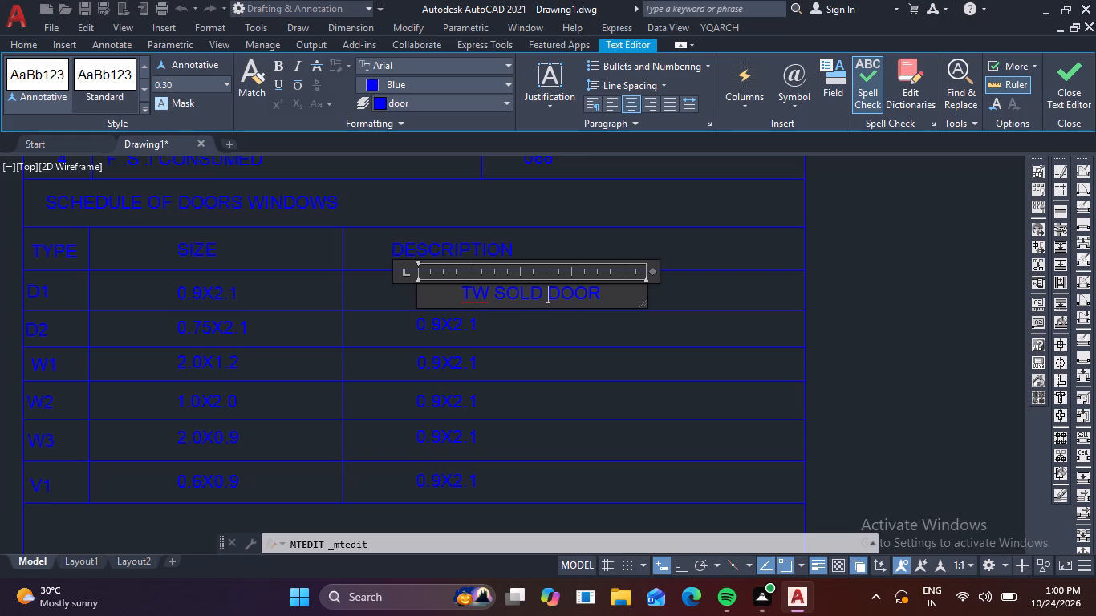
Left-align the D1 row's DESCRIPTION text and finish editing it.
click(599, 107)
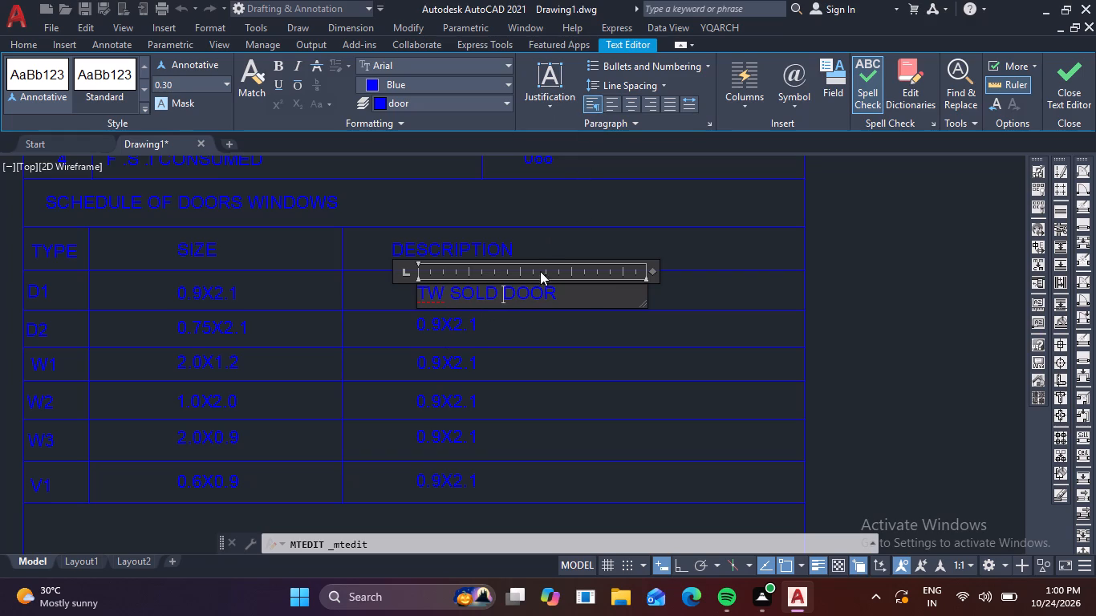
click(437, 322)
Widen the text box of the D2 row's DESCRIPTION entry and replace its text with TW SOLD DOOR.
double_click(453, 323)
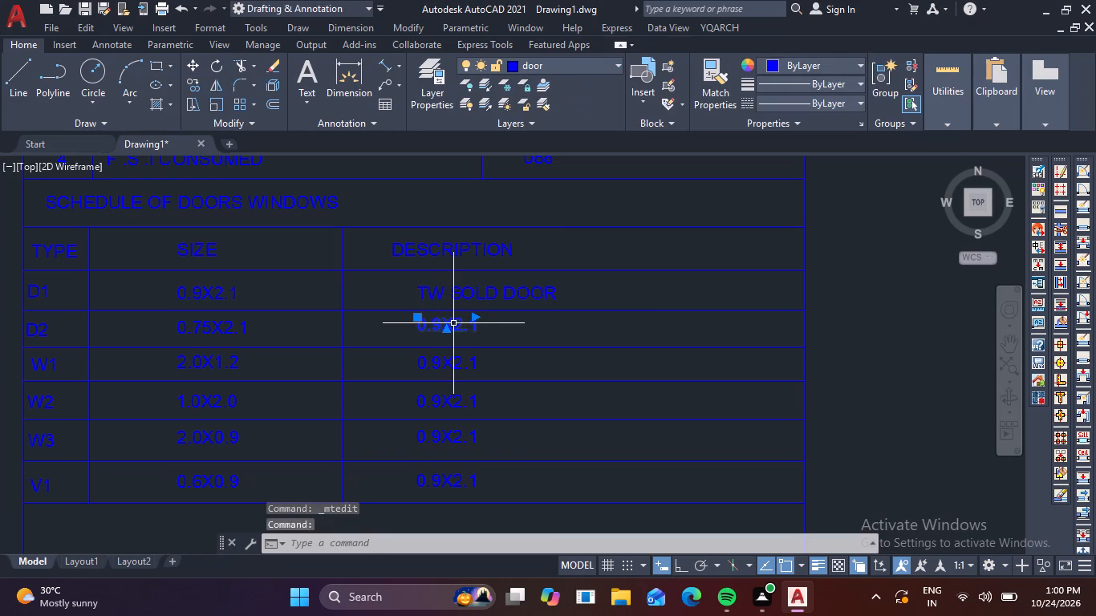
double_click(453, 323)
double_click(453, 323)
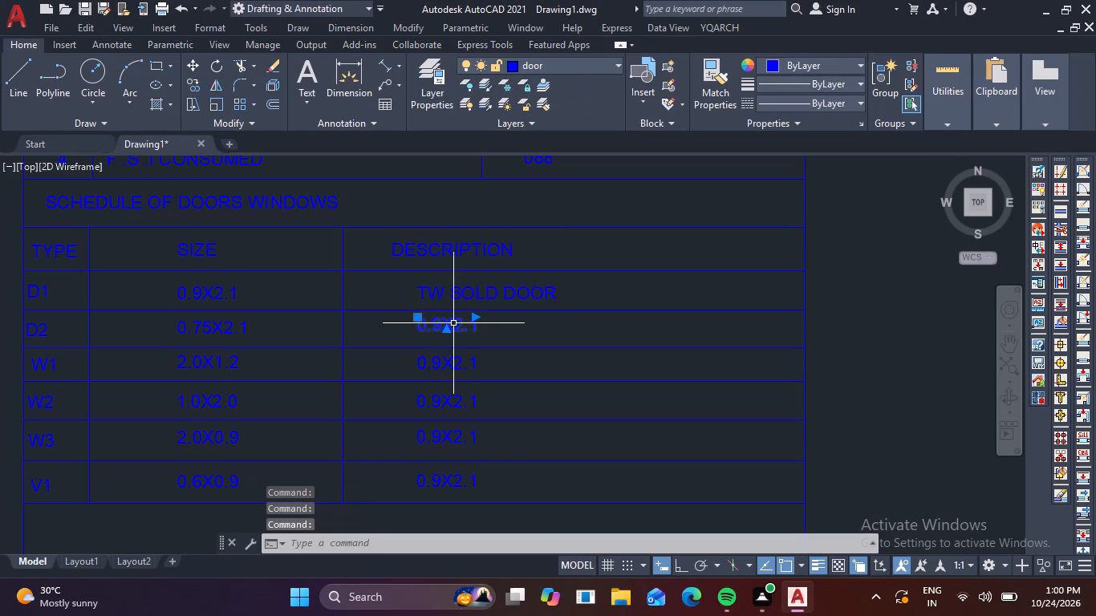
triple_click(453, 323)
click(453, 323)
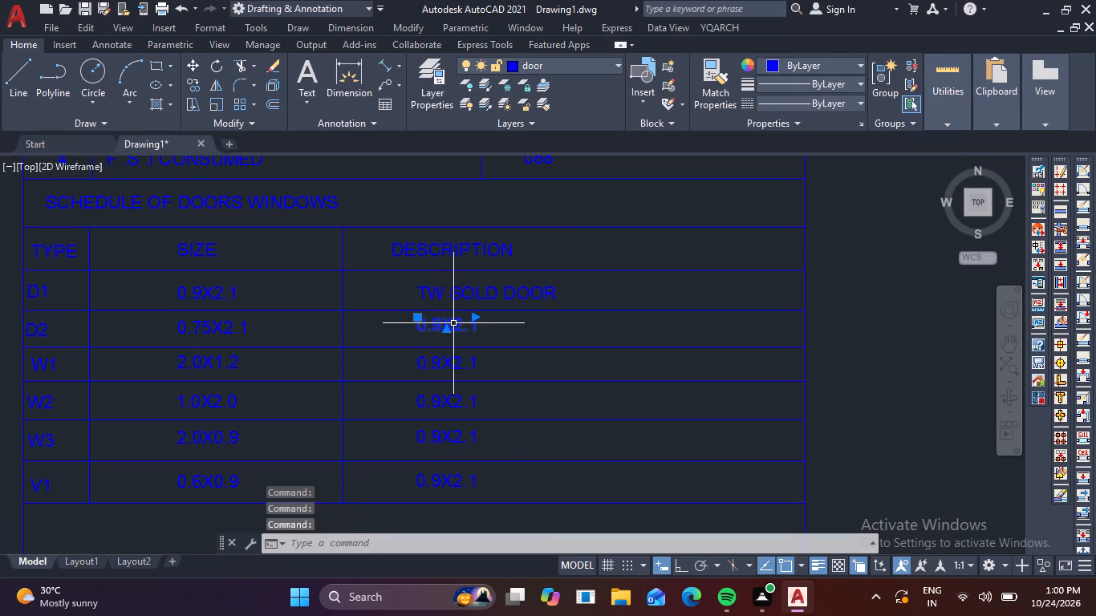
key(Escape)
triple_click(458, 326)
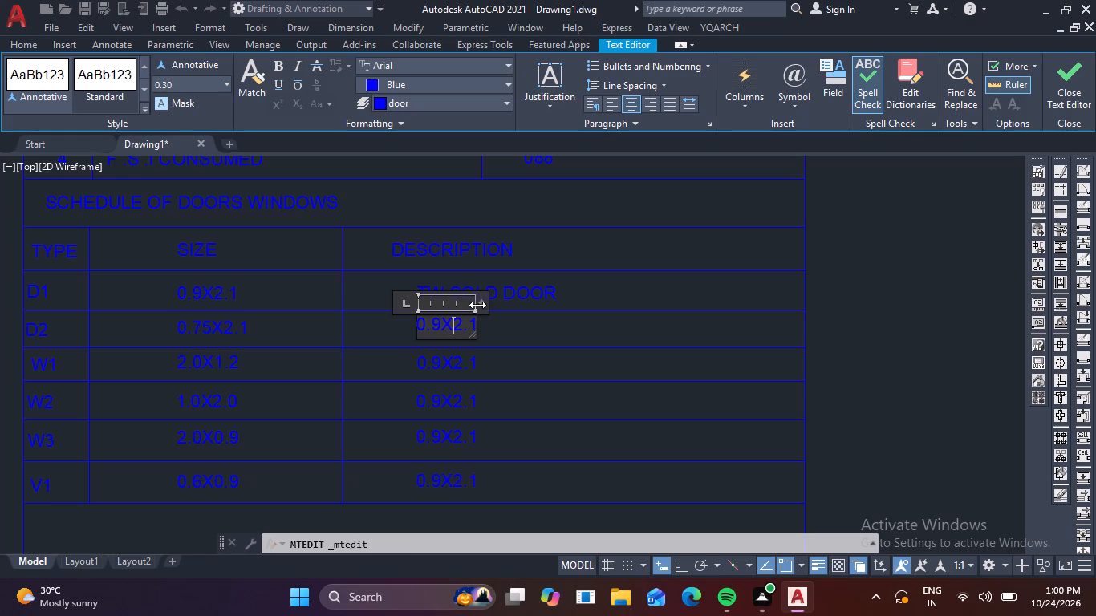
drag(477, 305, 560, 308)
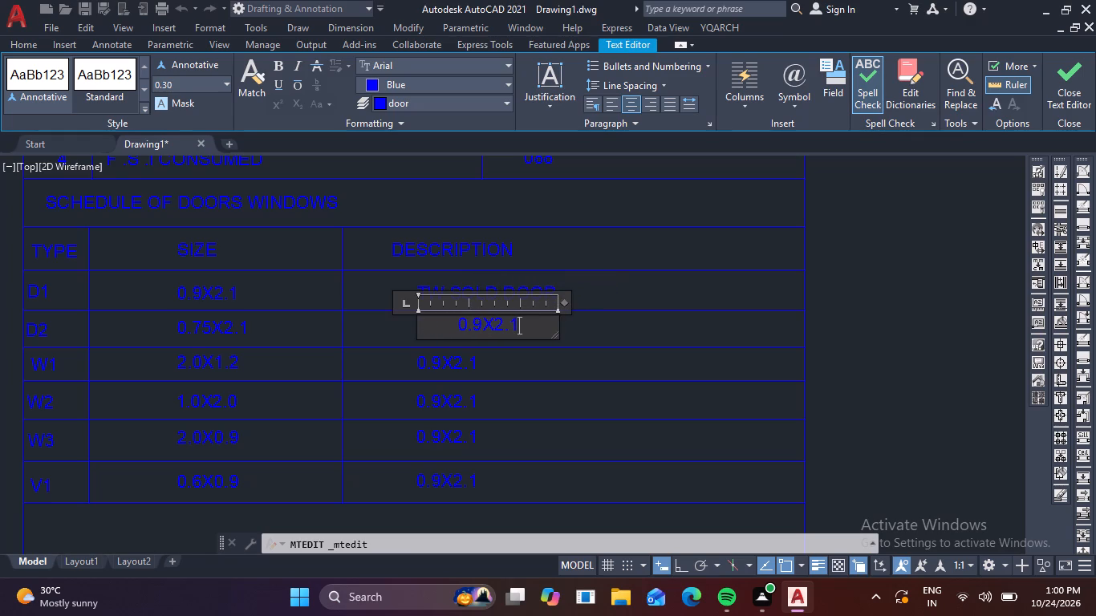
click(530, 318)
key(BackSpace)
key(BackSpace)
key(BackSpace)
key(BackSpace)
key(BackSpace)
key(BackSpace)
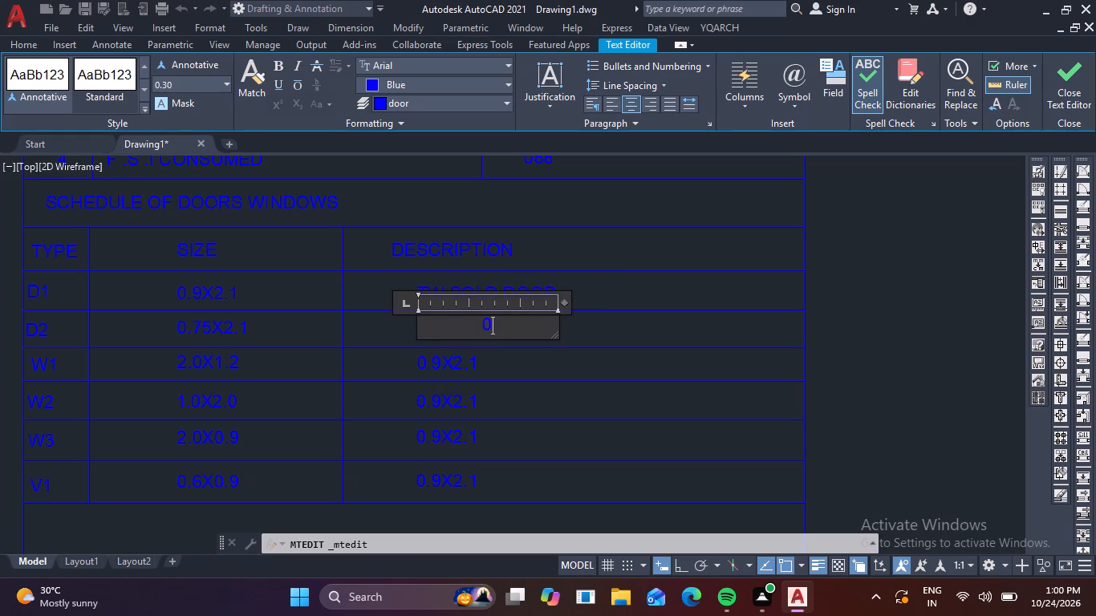
key(BackSpace)
key(BackSpace)
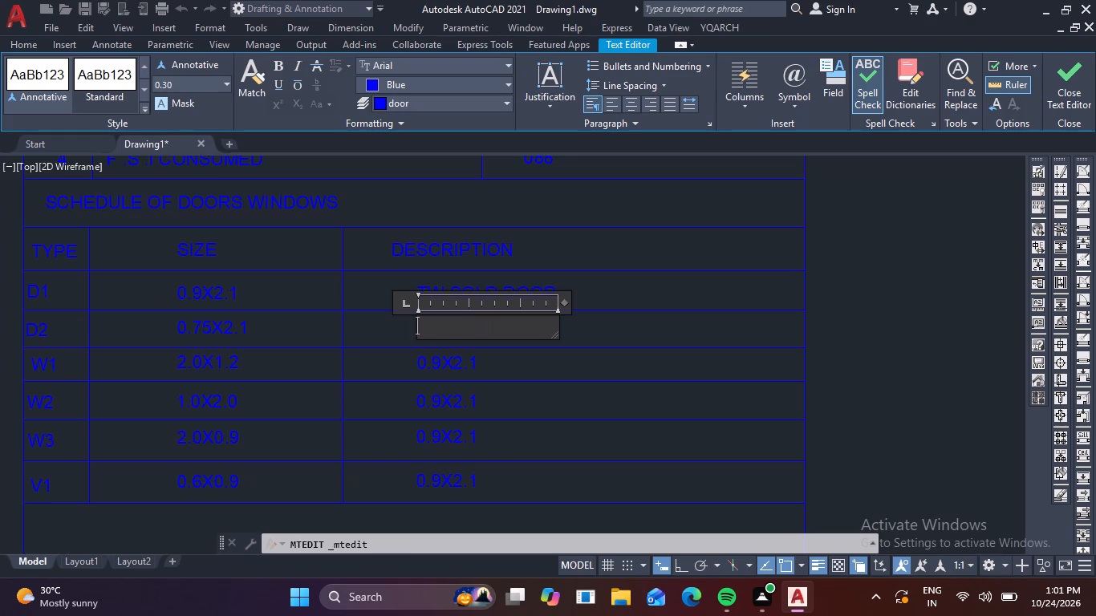
key(t)
key(w)
key(space)
text(SOLD)
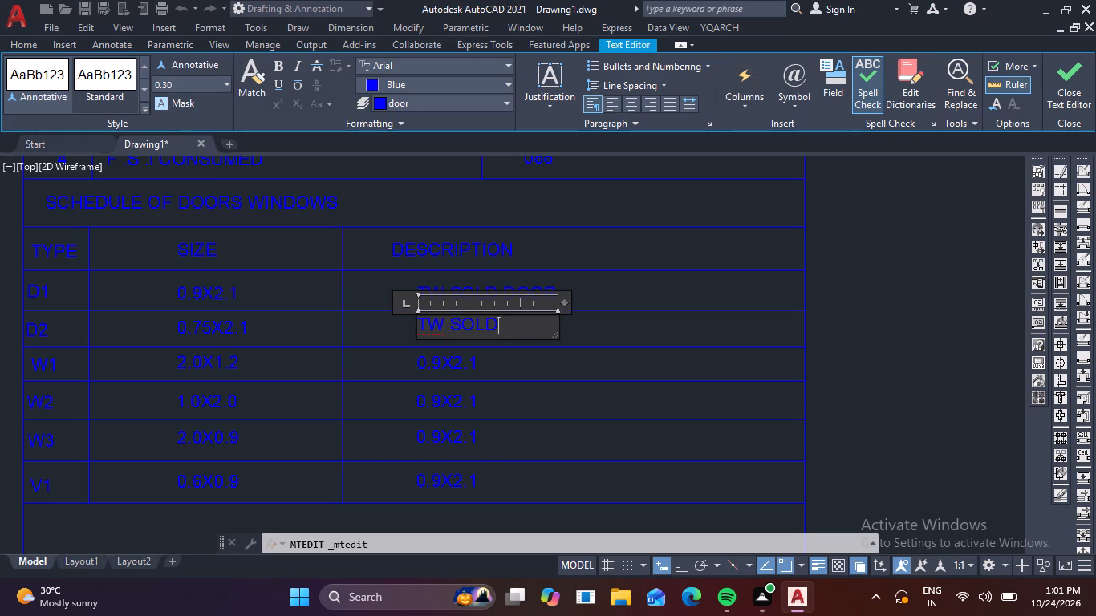
key(space)
text(DOOR)
click(546, 389)
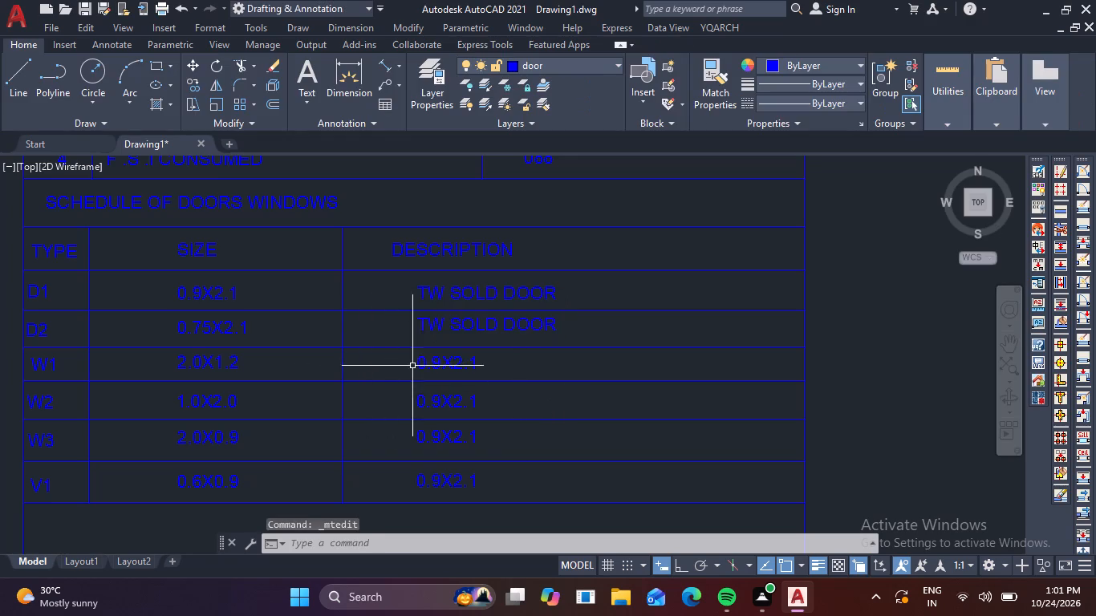
Widen the text box of the W1 row's DESCRIPTION entry and replace its text with ALLU SUDNG.
double_click(432, 366)
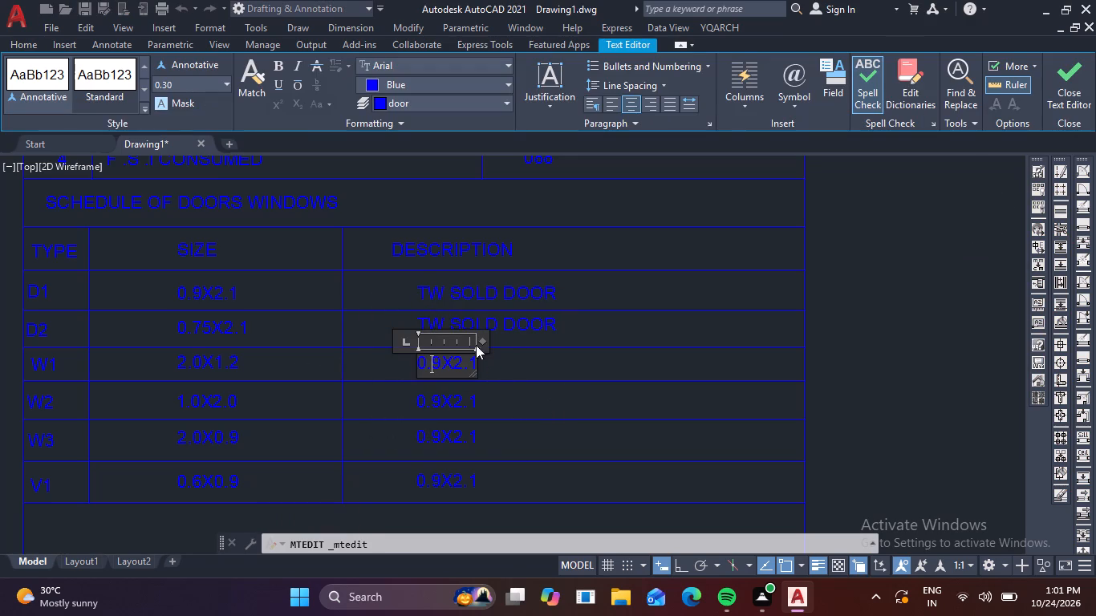
drag(479, 345, 548, 346)
click(524, 360)
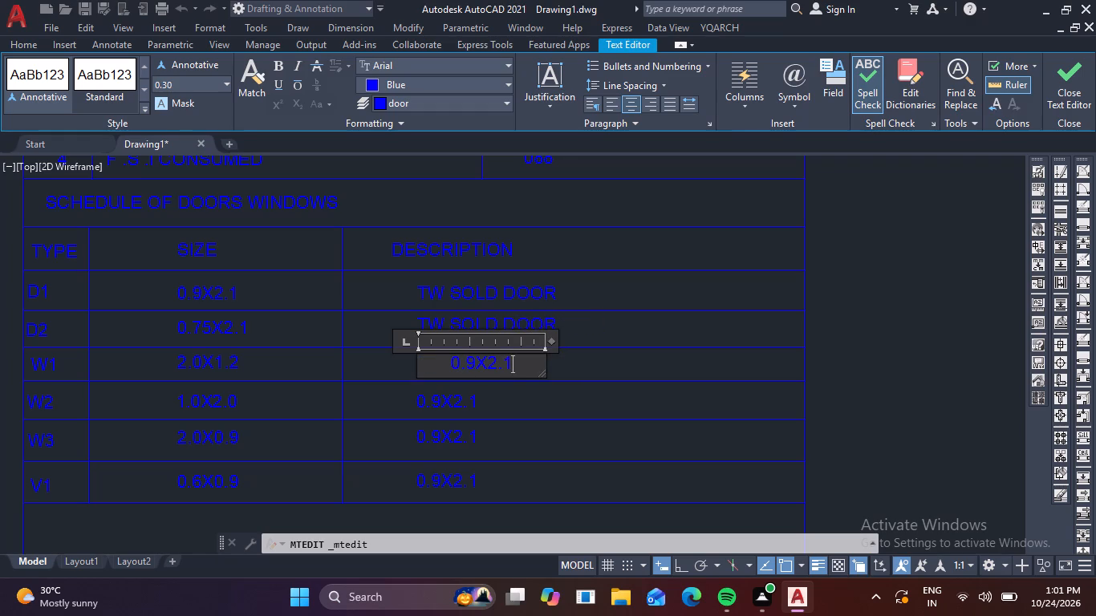
key(BackSpace)
key(BackSpace)
key(BackSpace)
key(BackSpace)
key(BackSpace)
key(BackSpace)
key(BackSpace)
key(BackSpace)
key(BackSpace)
key(BackSpace)
key(BackSpace)
key(BackSpace)
key(BackSpace)
key(BackSpace)
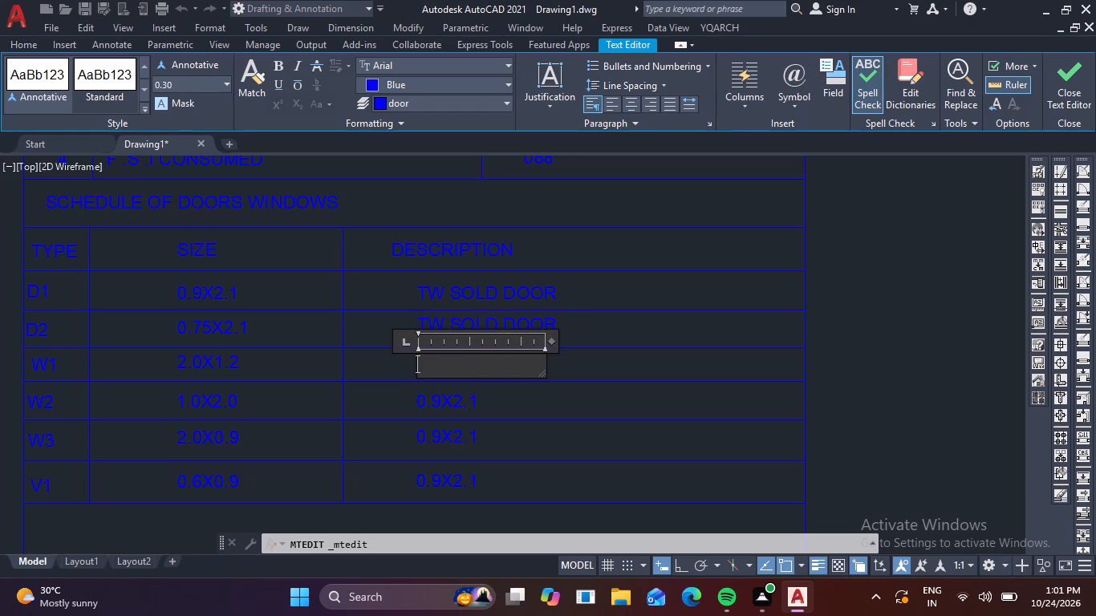
text(ALL)
key(u)
key(space)
text(S)
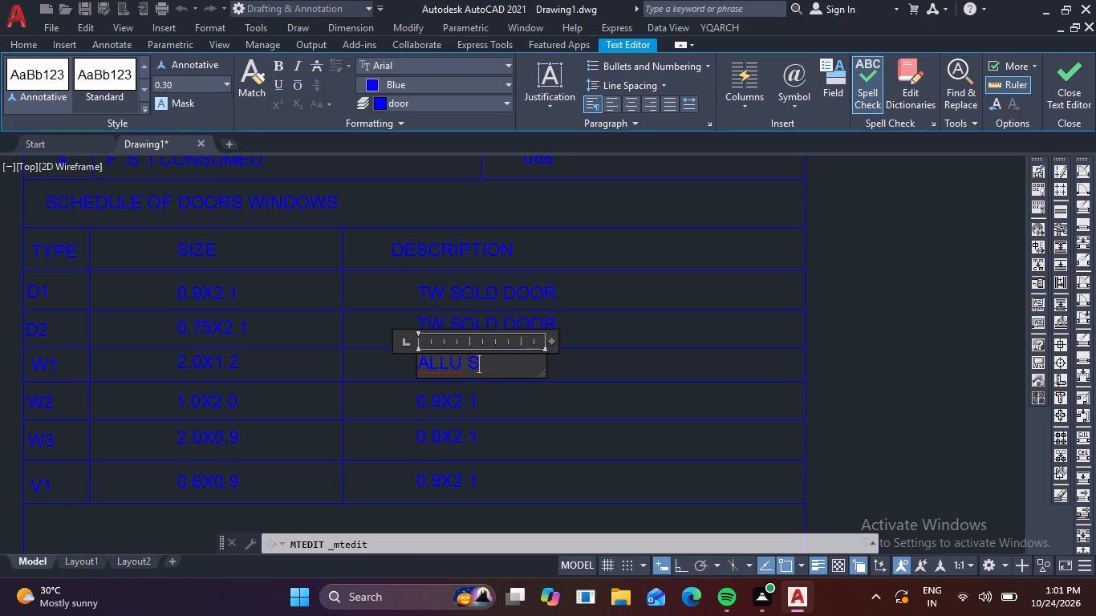
text(UD)
text(NG)
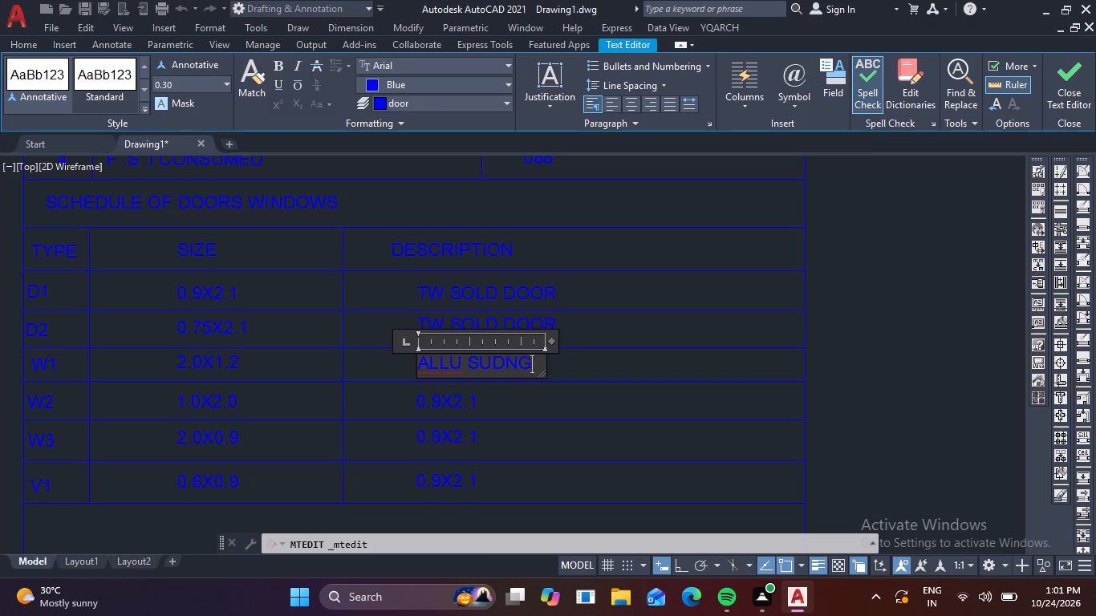
click(509, 395)
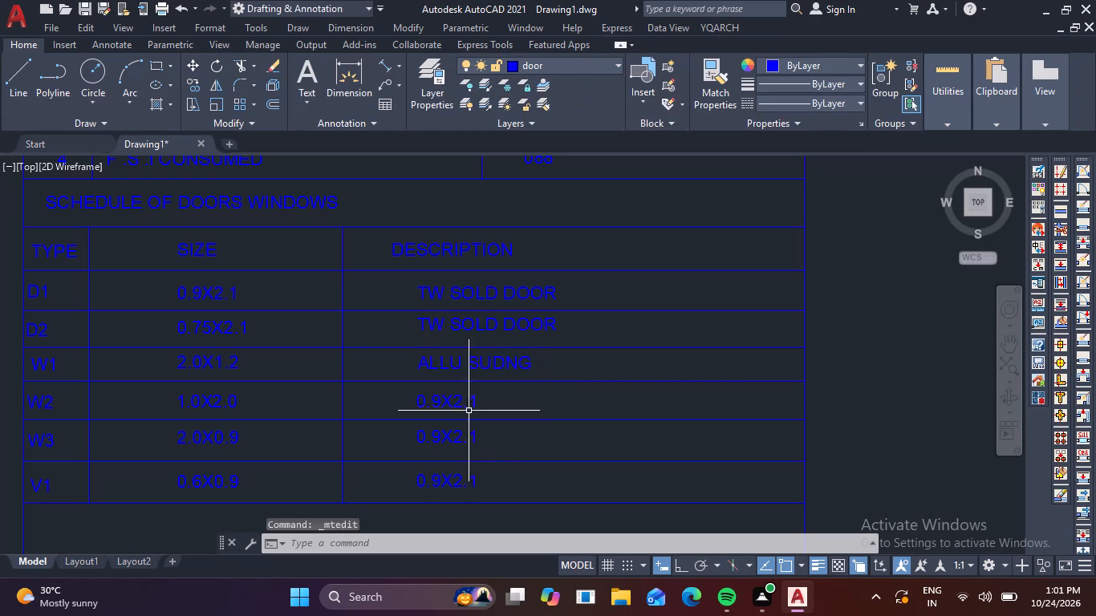
Delete the DESCRIPTION texts of the W2, W3 and V1 rows.
click(459, 403)
click(446, 444)
click(452, 480)
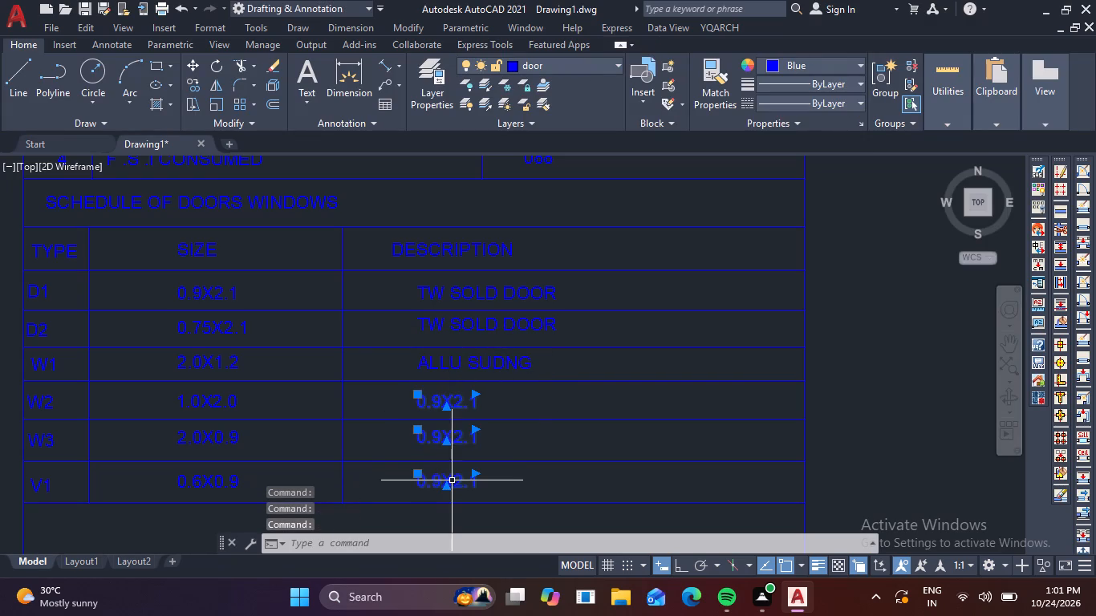
key(Delete)
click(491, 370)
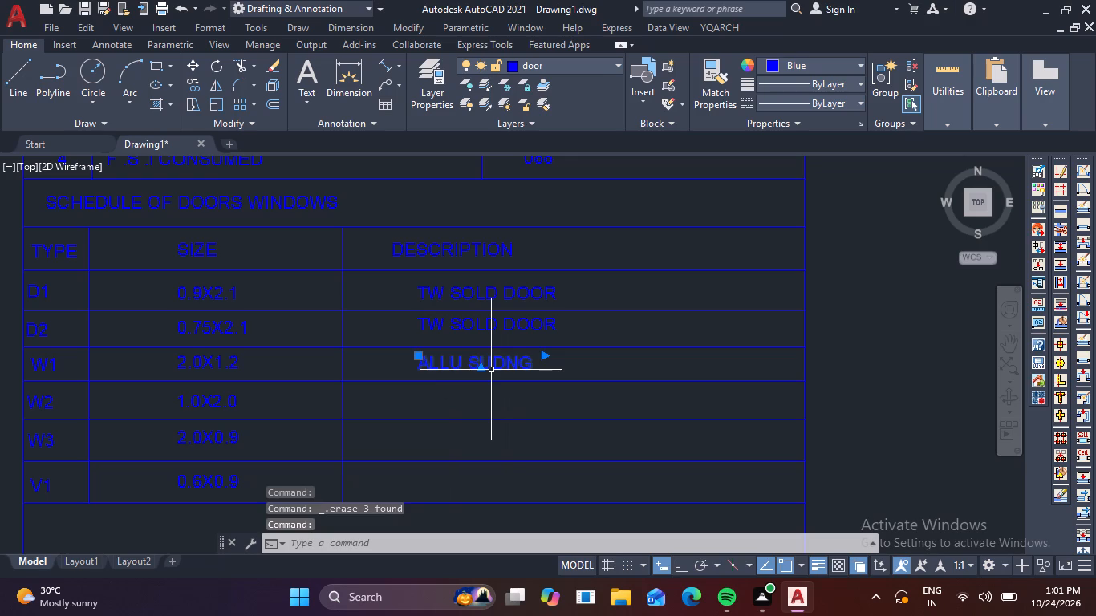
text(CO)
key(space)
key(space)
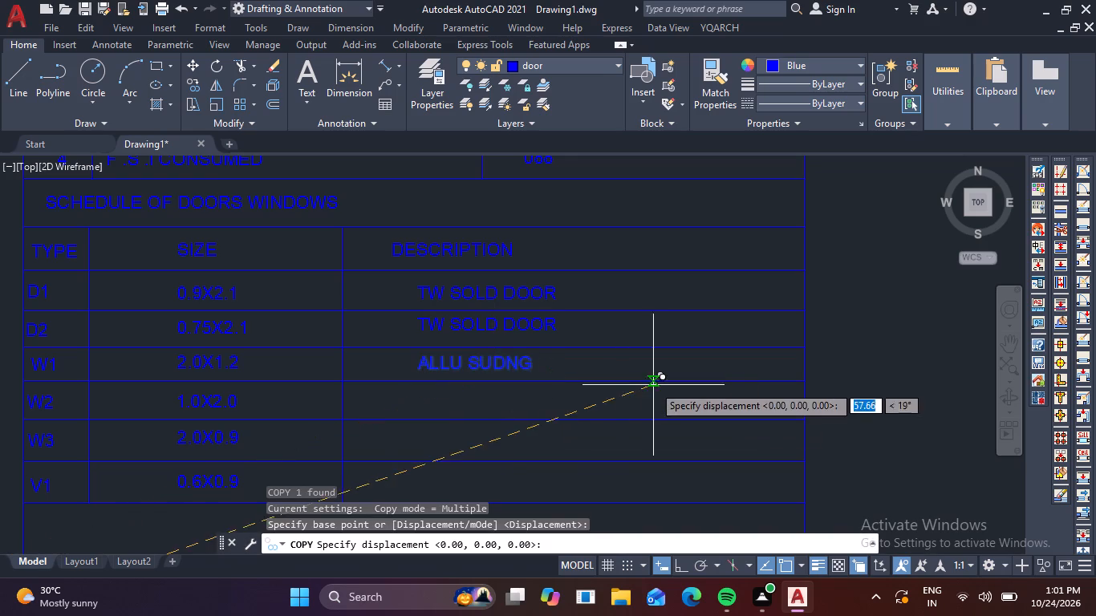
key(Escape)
Copy the W1 row's ALLU SUDNG text straight down into the DESCRIPTION cells of the W2, W3 and V1 rows.
click(503, 370)
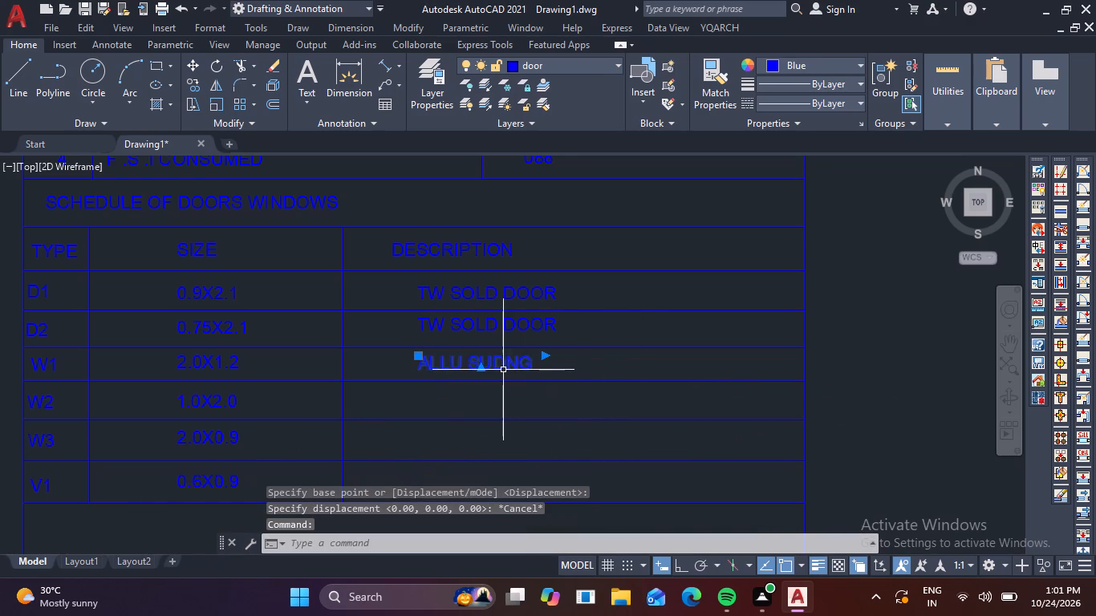
text(CO)
key(space)
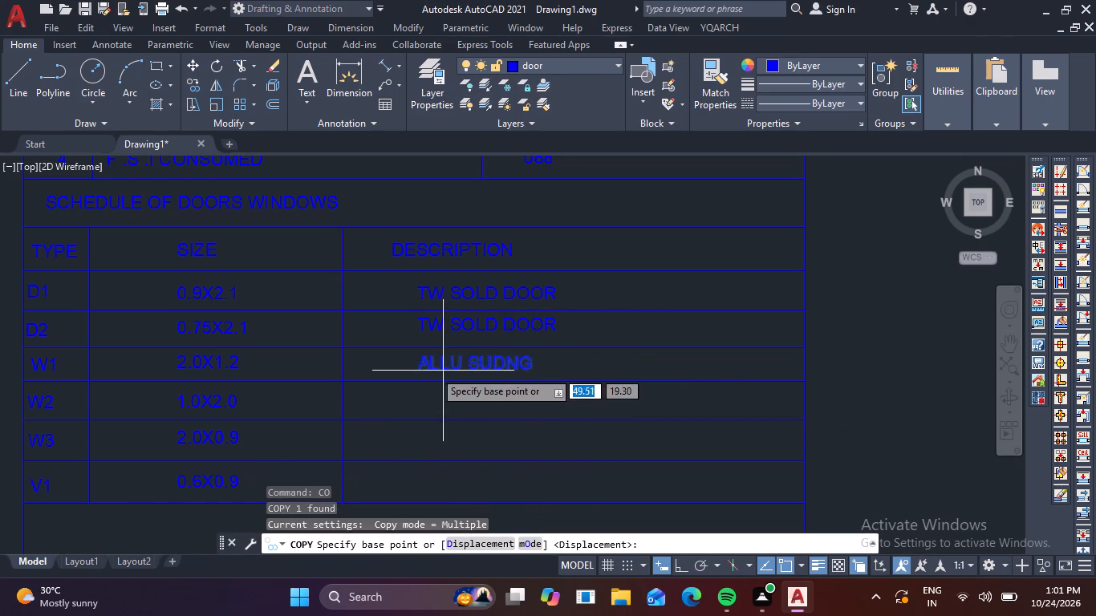
click(417, 368)
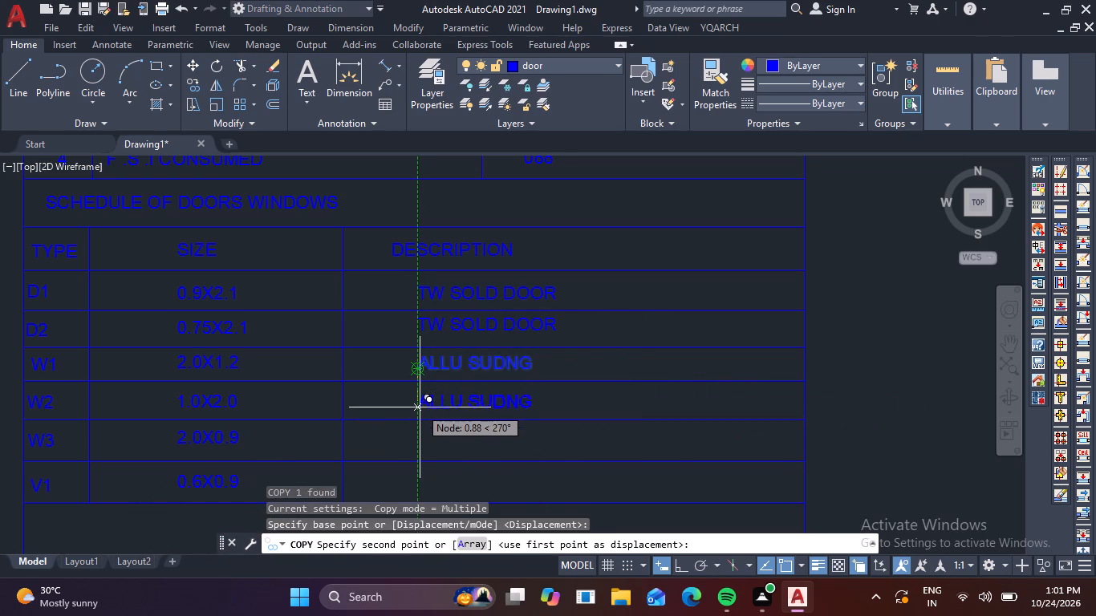
click(420, 407)
click(414, 446)
middle_drag(416, 437, 422, 353)
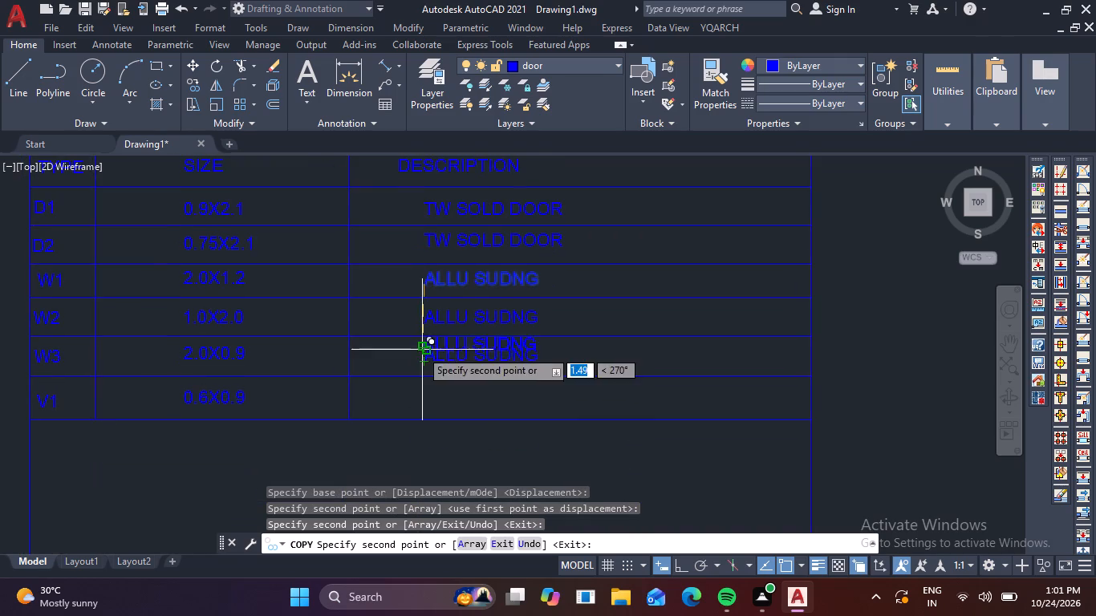
click(428, 403)
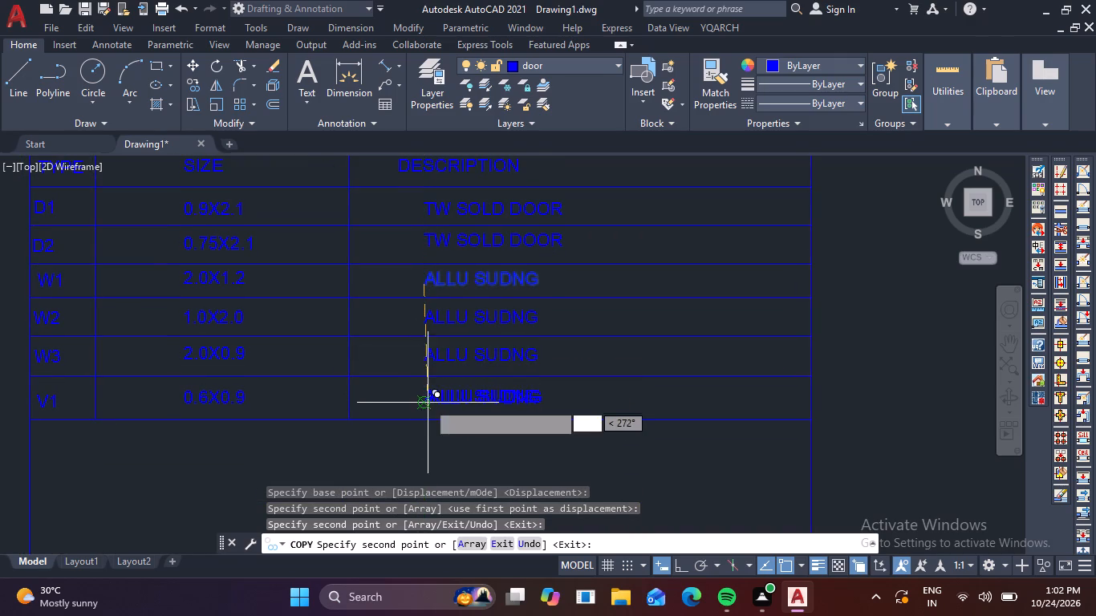
key(Escape)
Move the whole framed site plan up so it sits closer beneath the area calculation frame and schedule sheet.
scroll(430, 414, down, 2)
middle_drag(497, 440, 532, 384)
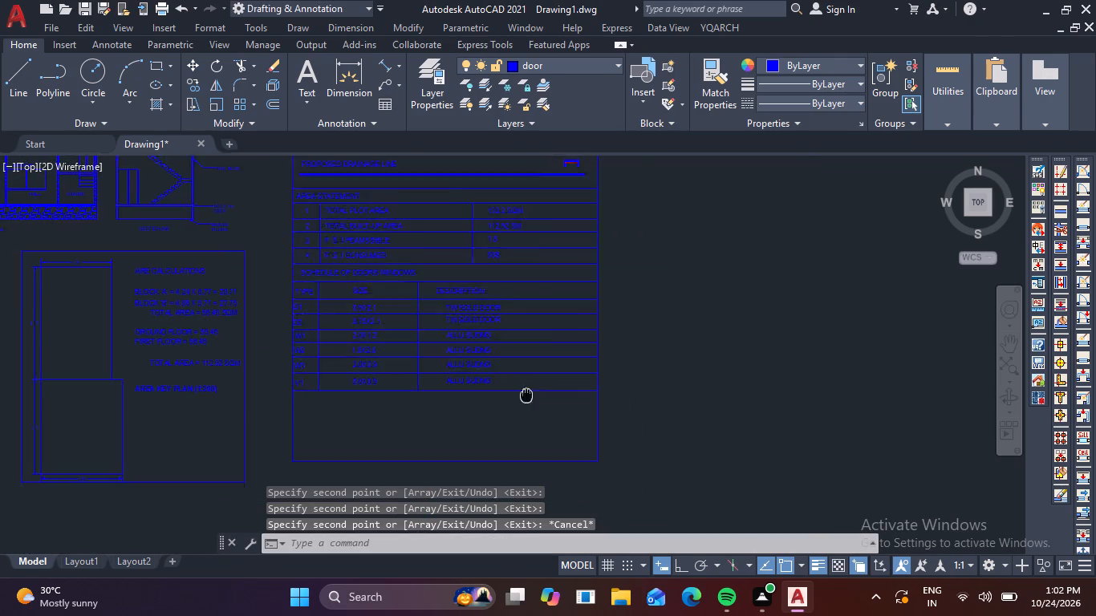
middle_drag(532, 384, 566, 336)
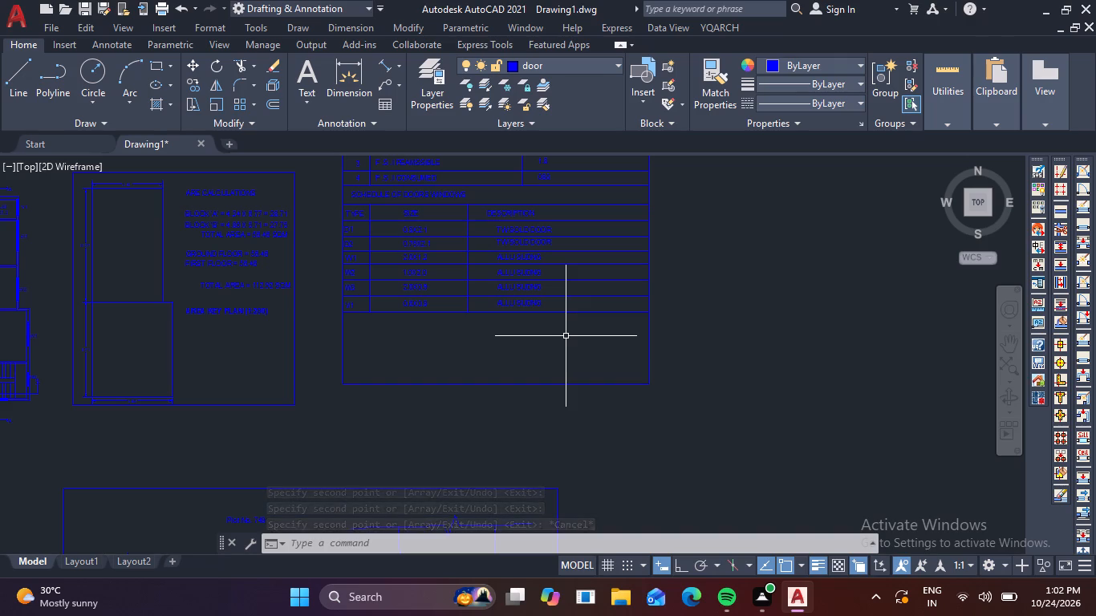
scroll(566, 336, down, 3)
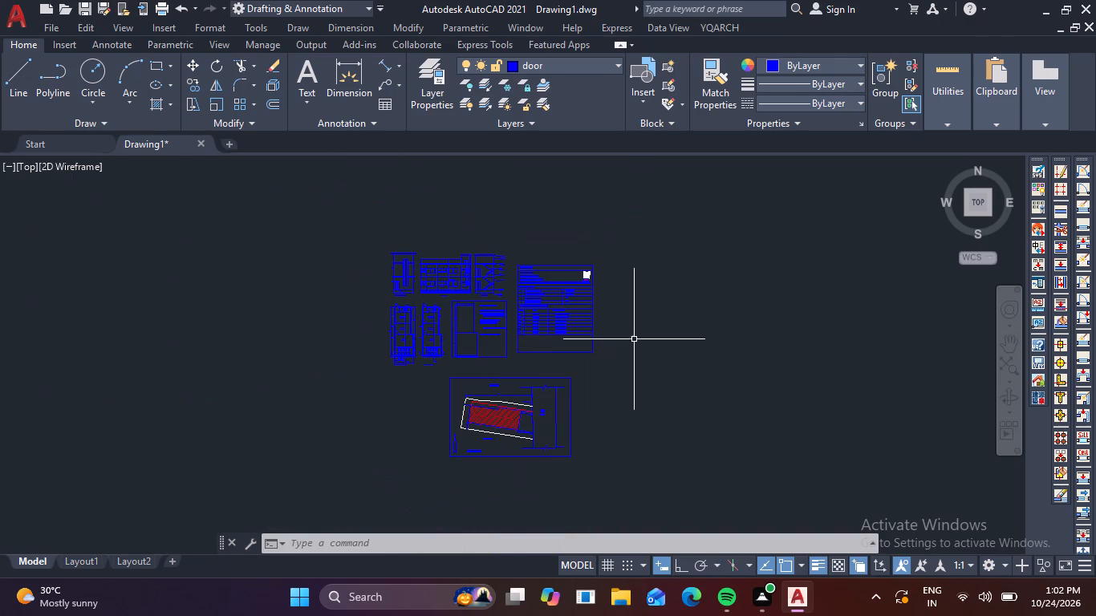
scroll(628, 338, up, 1)
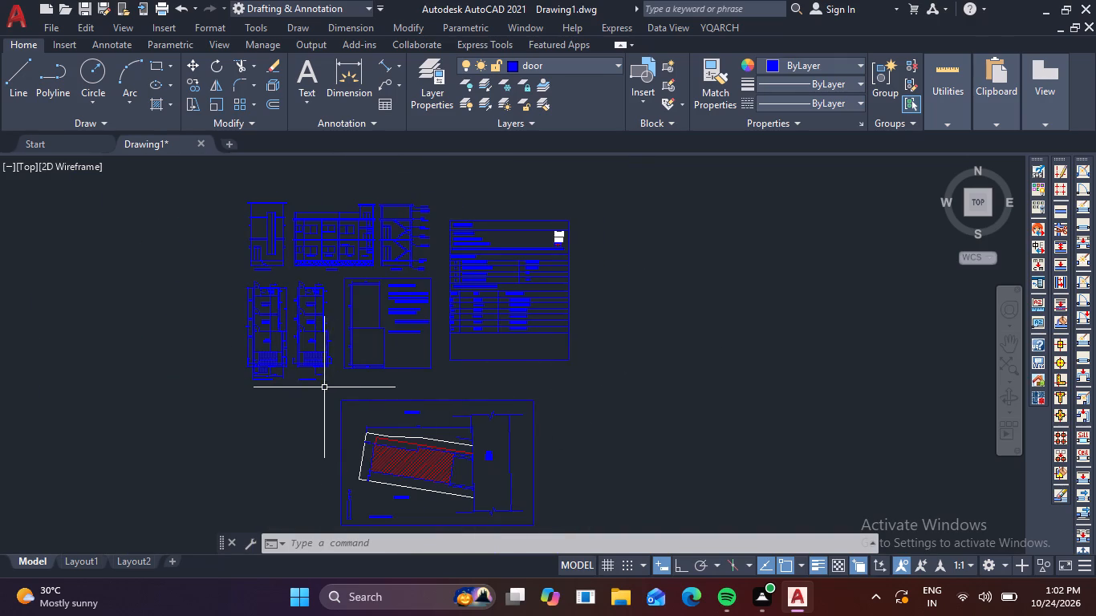
click(327, 391)
middle_drag(577, 515, 562, 462)
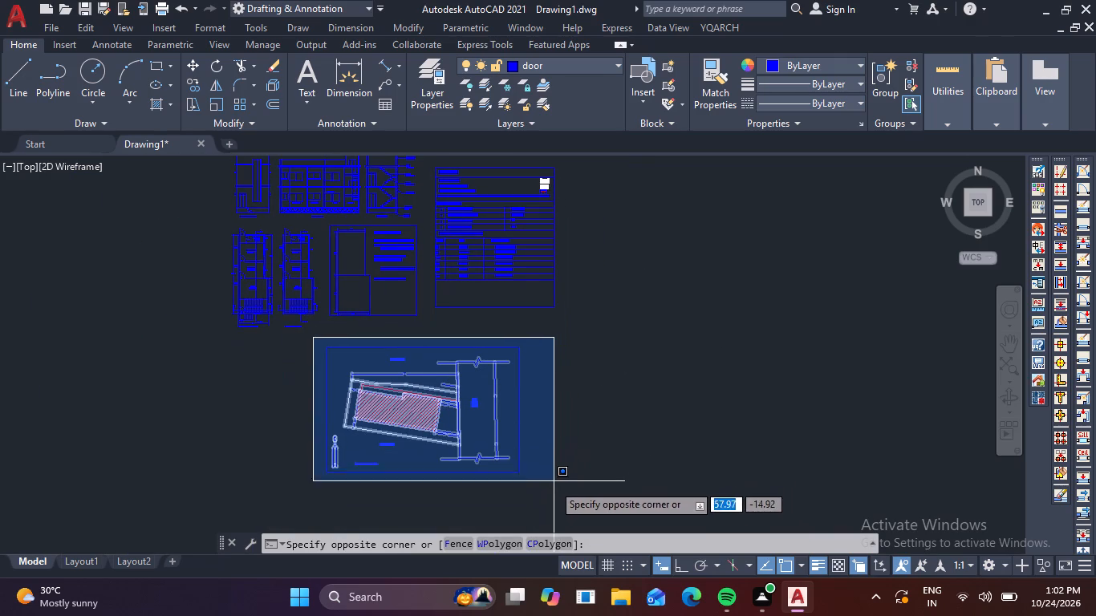
click(550, 497)
text(M)
key(space)
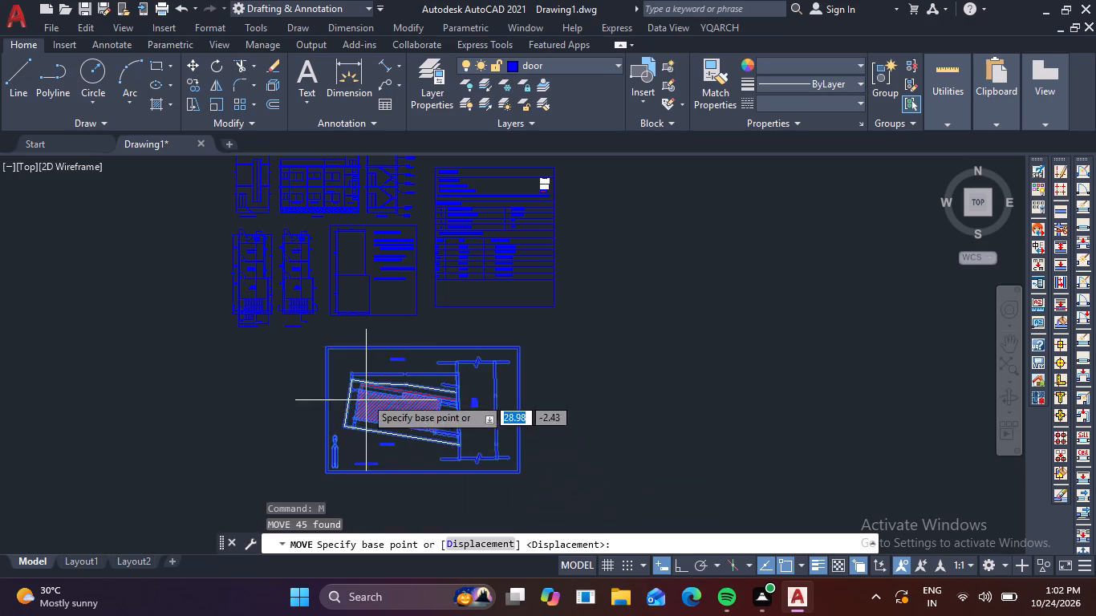
scroll(341, 346, up, 2)
click(306, 355)
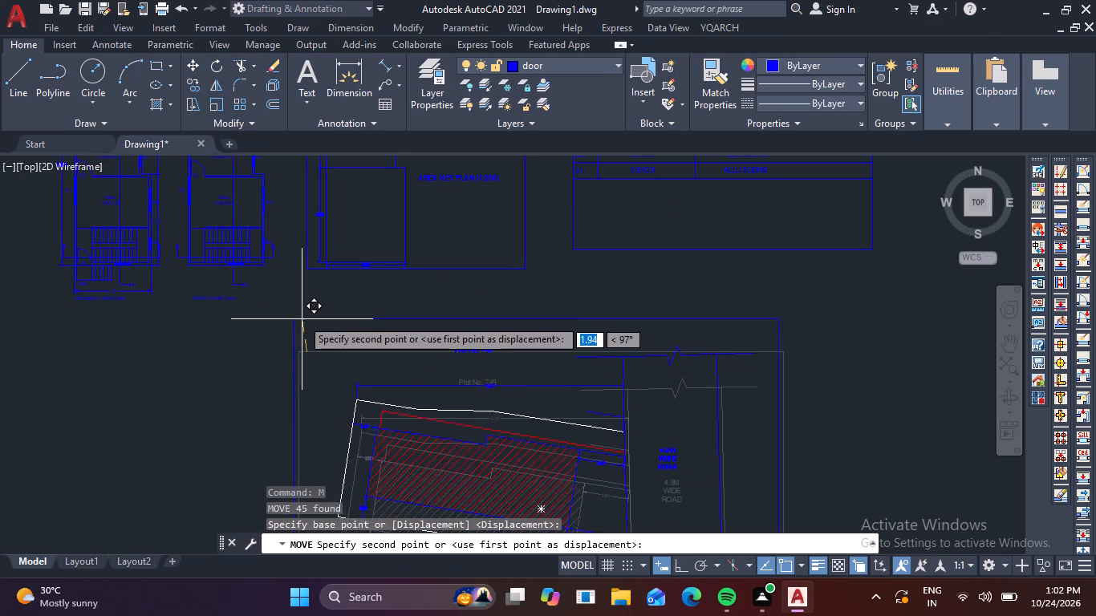
click(301, 282)
Move the whole framed sheet of area tables and door-window schedule slightly left, closer to the area calculation frame.
scroll(298, 306, down, 3)
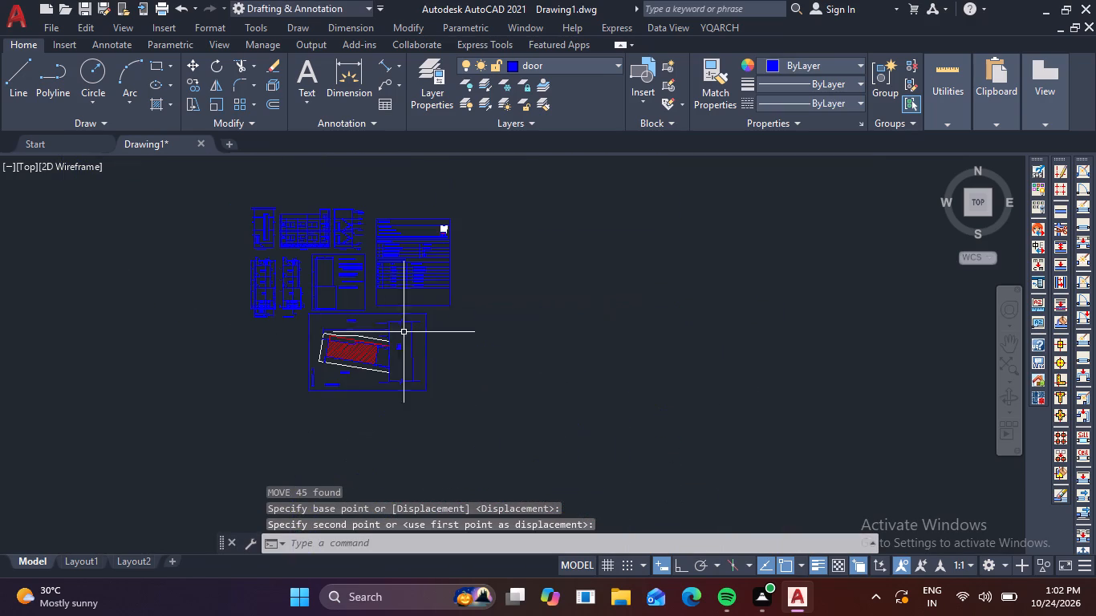
scroll(407, 236, up, 2)
click(311, 184)
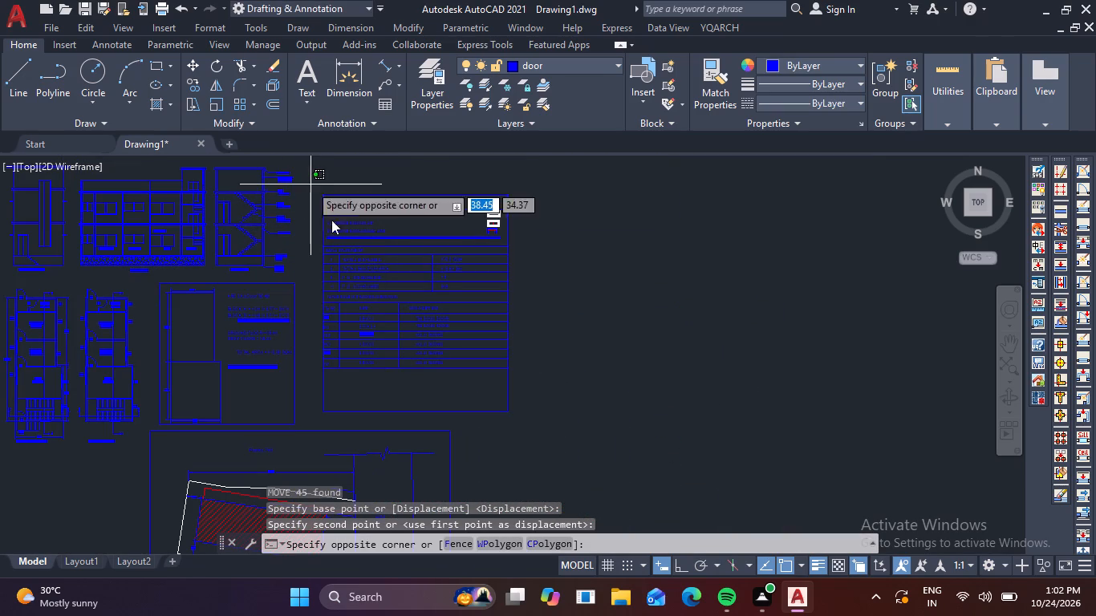
click(526, 422)
key(m)
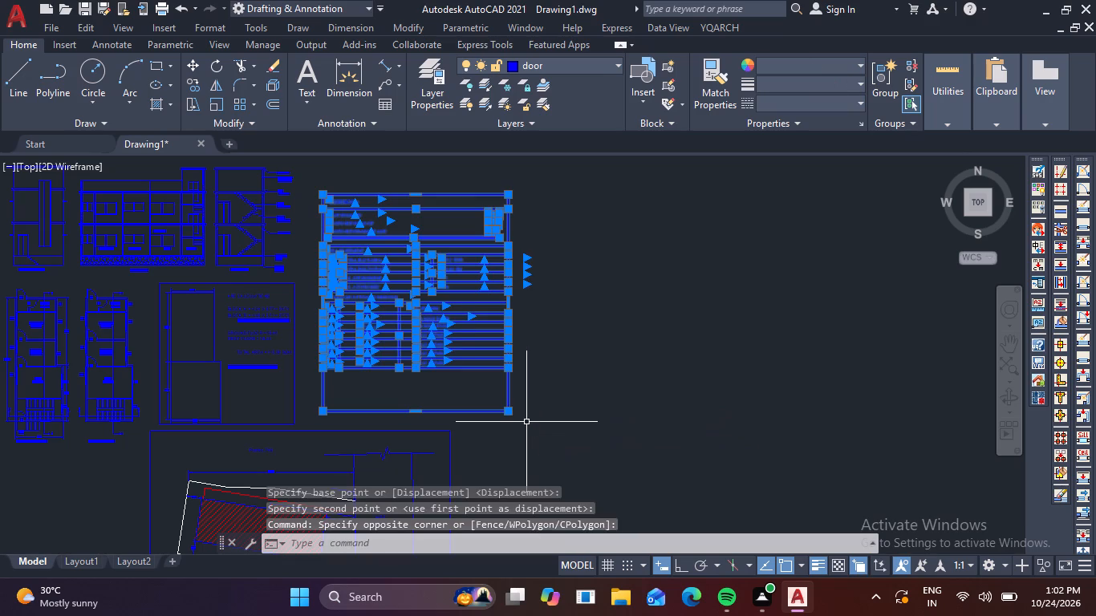
key(space)
click(321, 412)
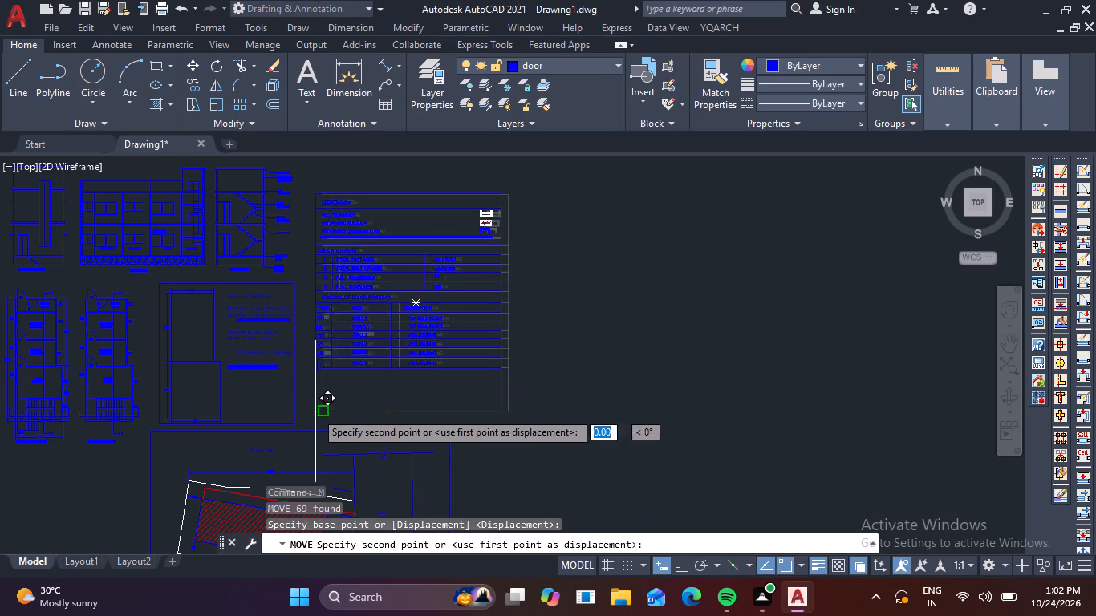
click(305, 411)
Save the drawing in the Documents folder under the file name 0001.
scroll(368, 399, down, 1)
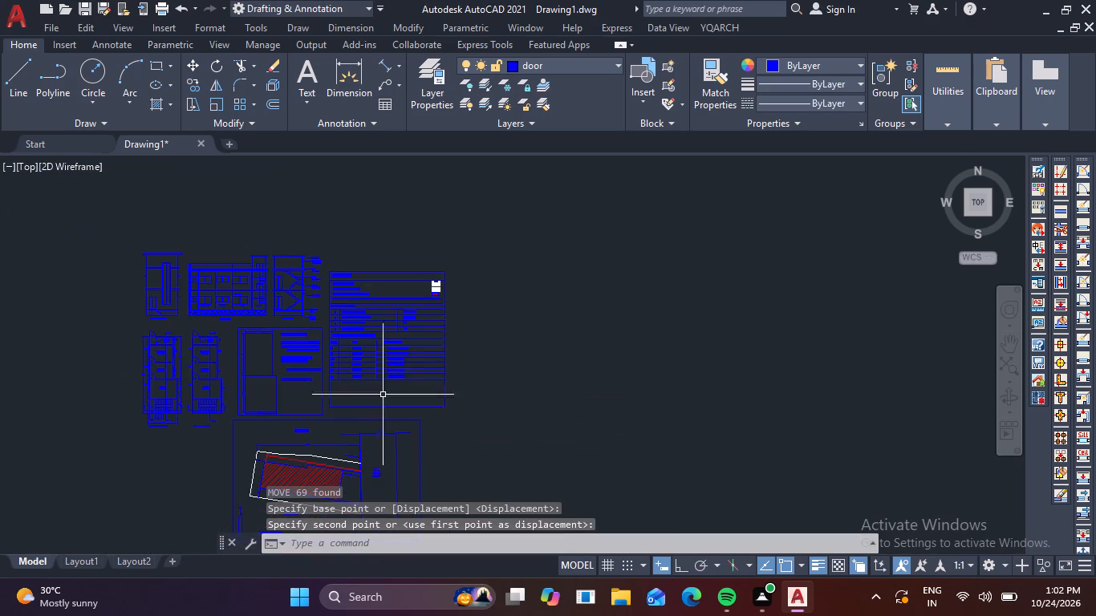
scroll(450, 274, up, 1)
scroll(450, 274, down, 1)
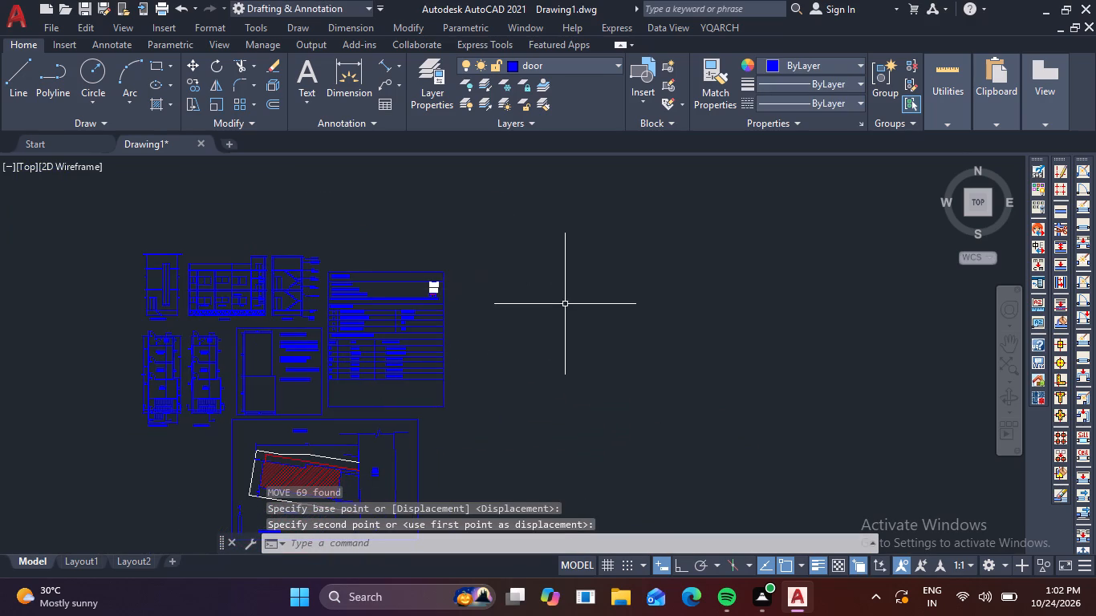
middle_drag(553, 331, 591, 272)
key(ctrl+s)
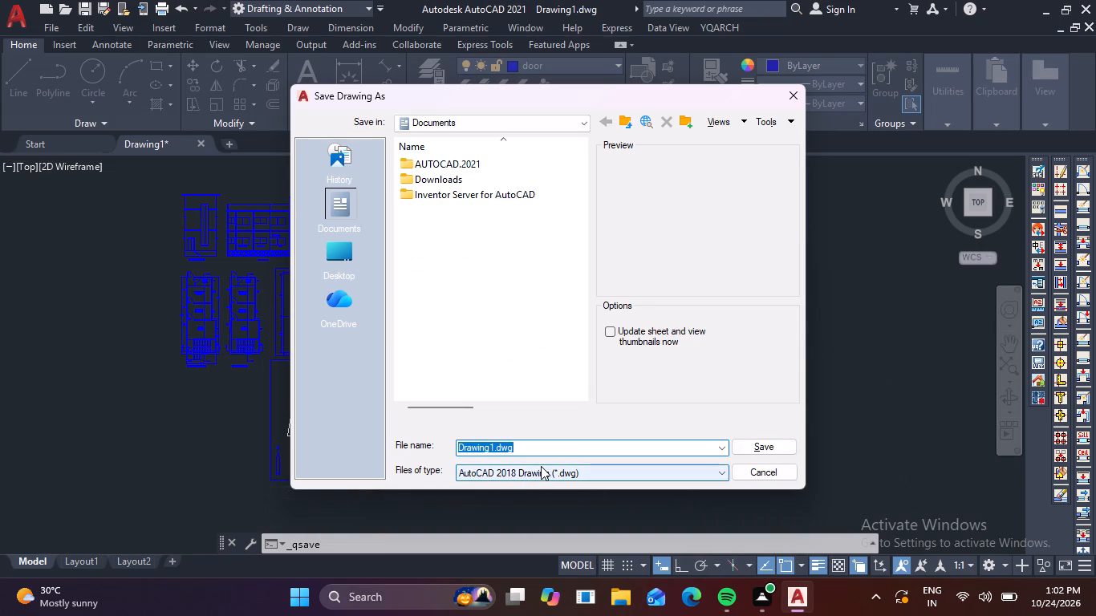
key(BackSpace)
text(0002)
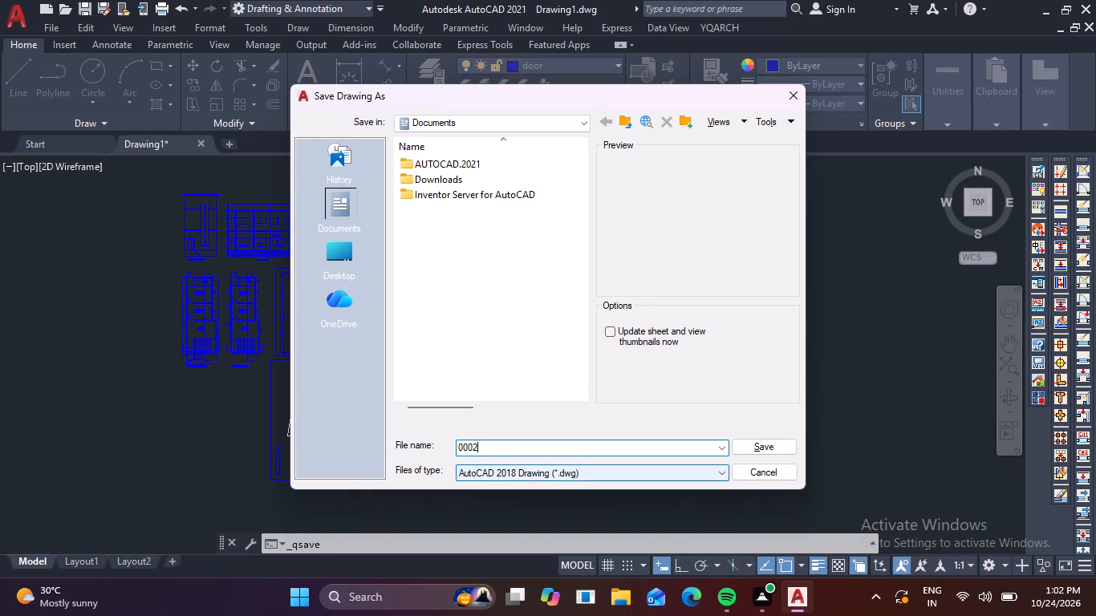
key(BackSpace)
key(1)
click(759, 449)
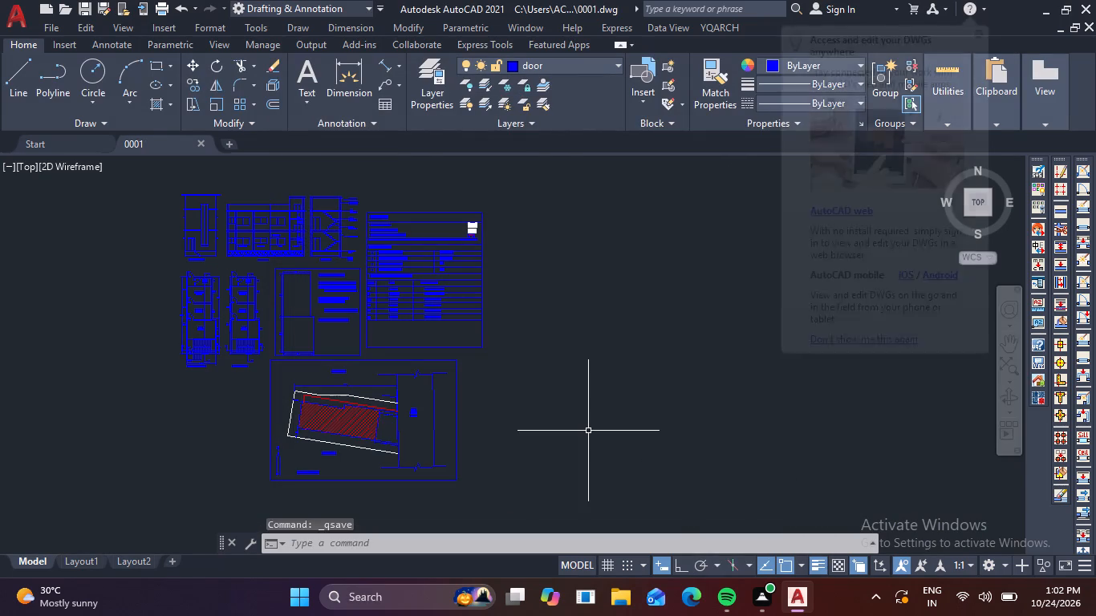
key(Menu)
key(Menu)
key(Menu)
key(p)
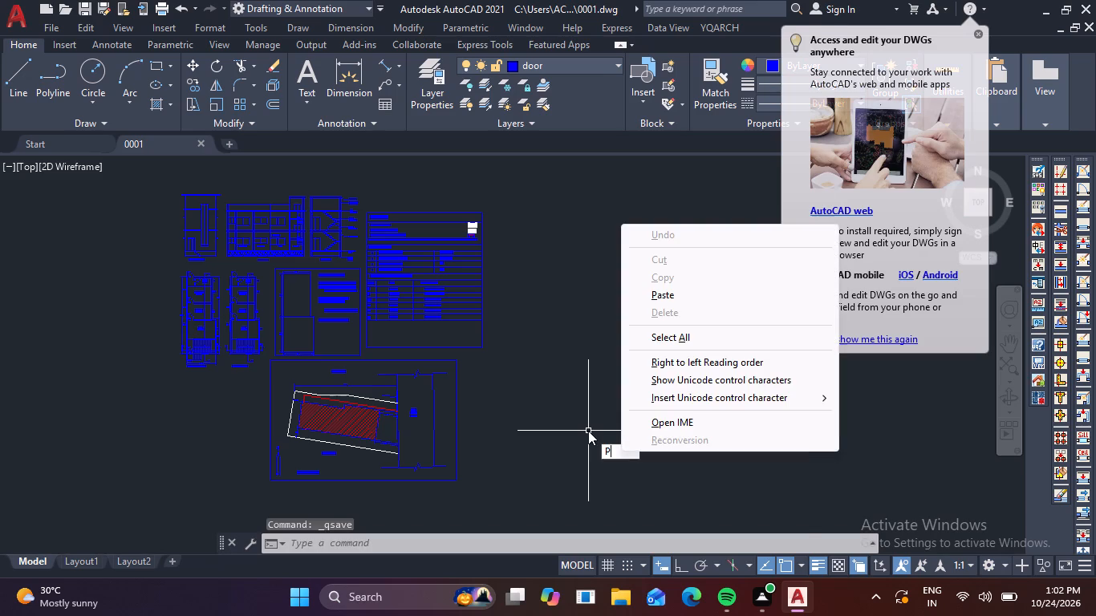
Set up a plot with the previous plot settings and a plot window enclosing all the drawings, schedule sheet and site plan.
key(Escape)
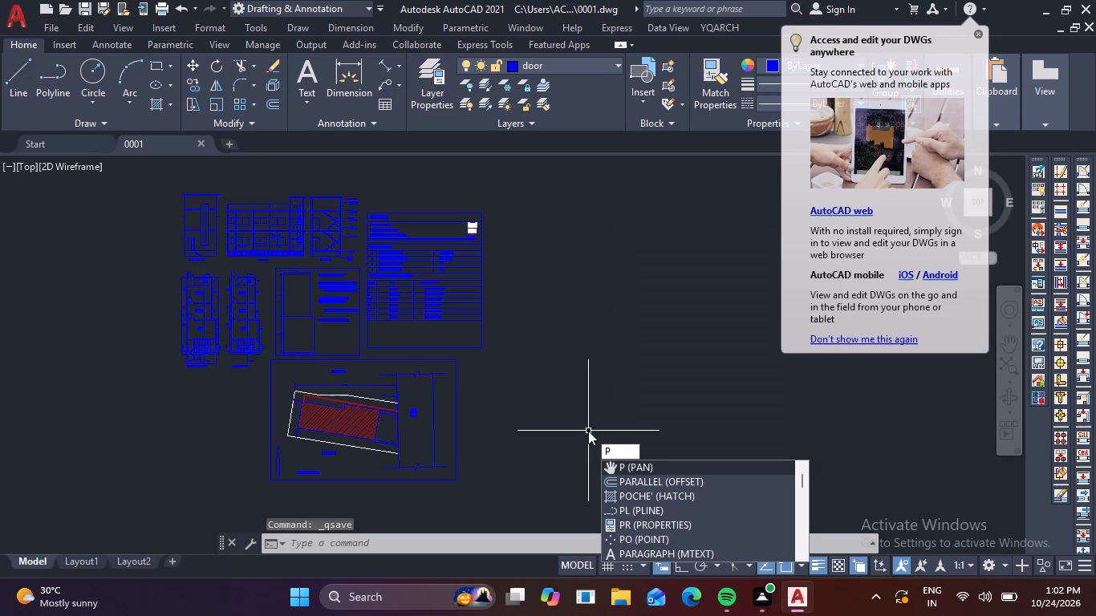
key(ctrl+p)
key(Escape)
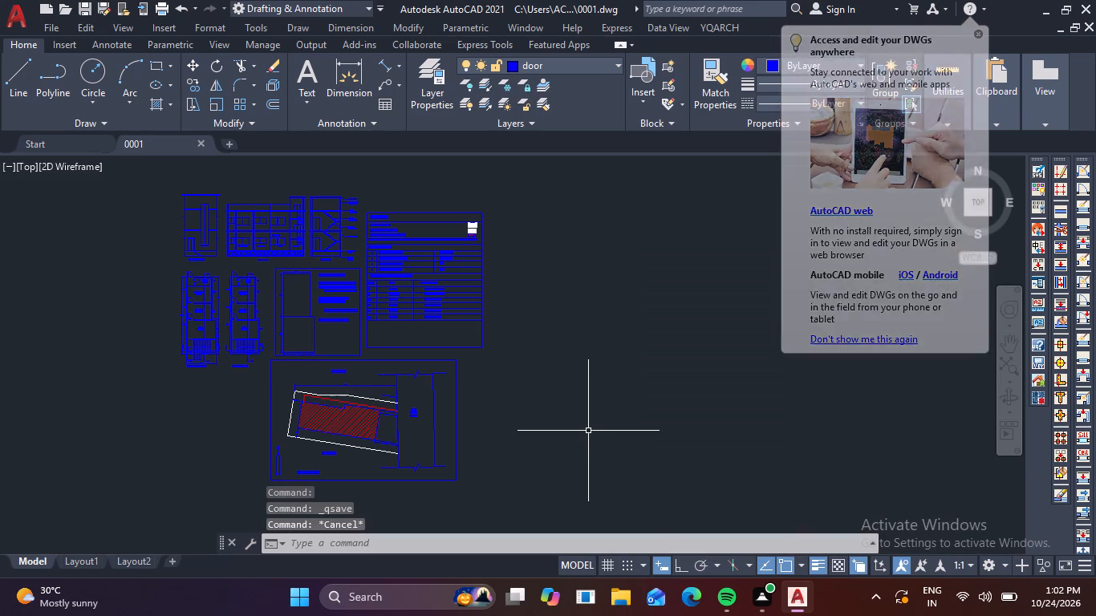
key(ctrl+p)
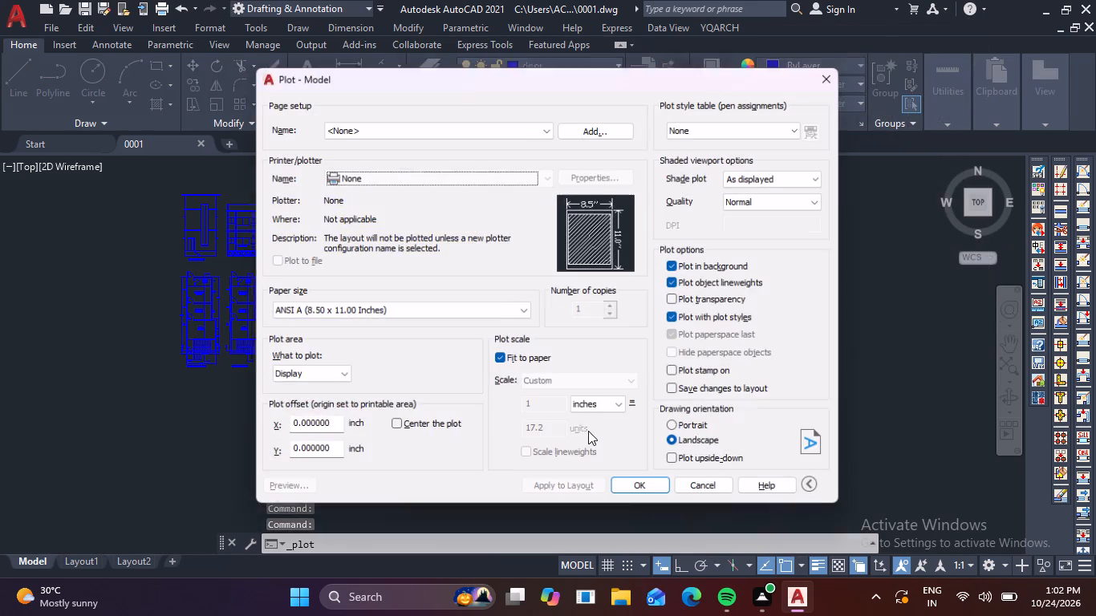
click(522, 125)
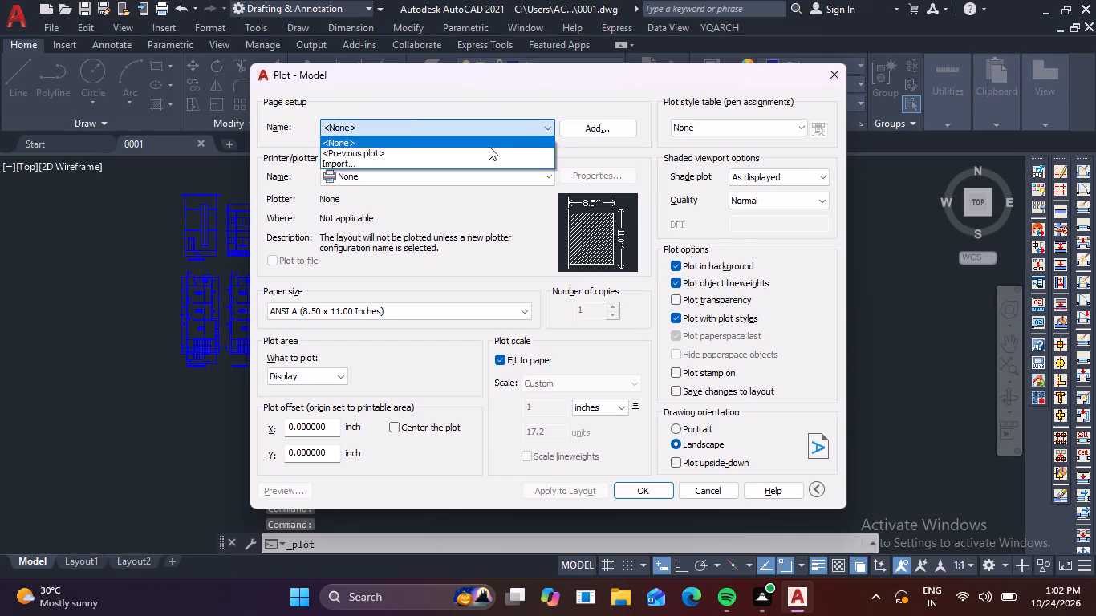
click(471, 153)
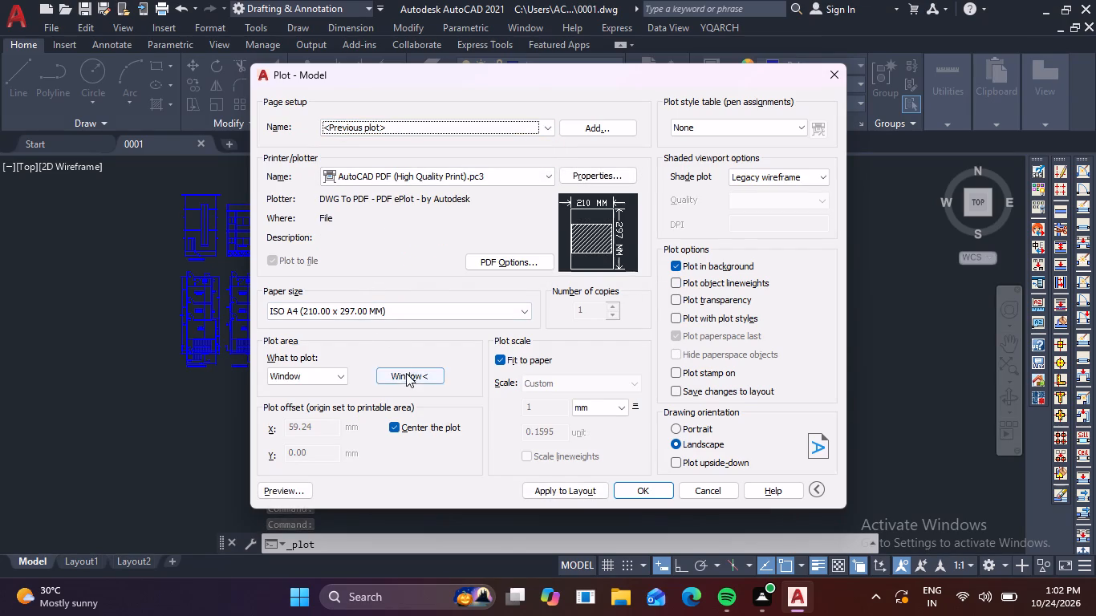
click(406, 375)
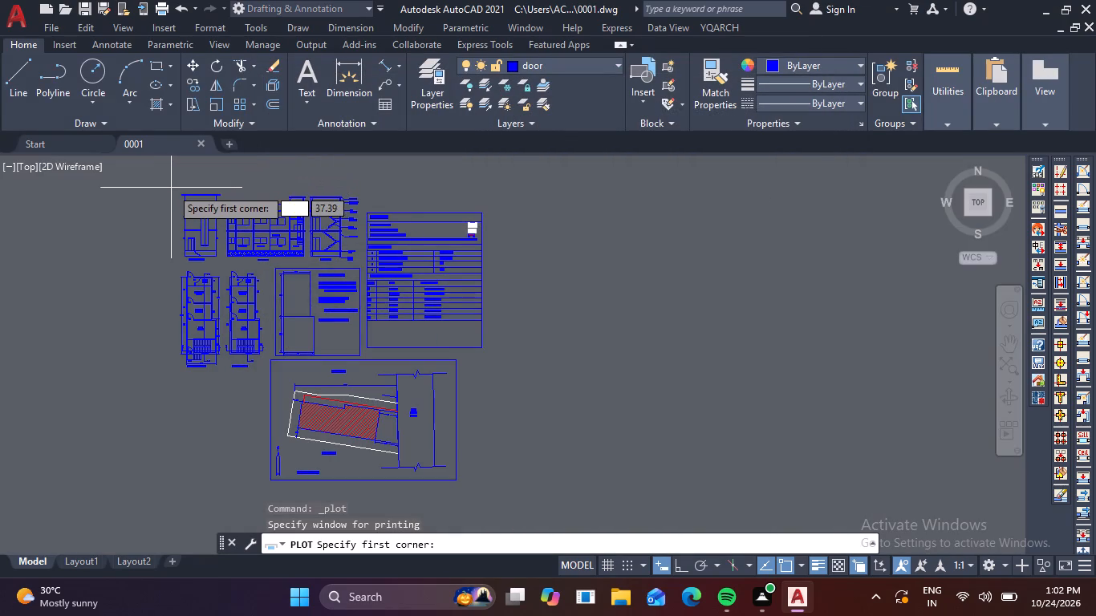
click(174, 185)
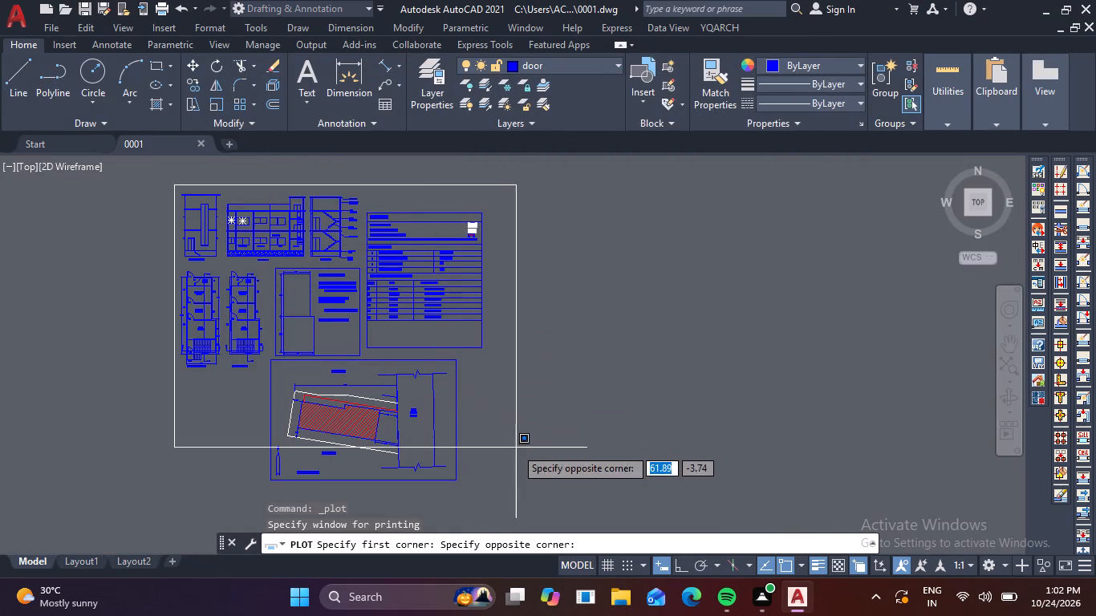
click(510, 496)
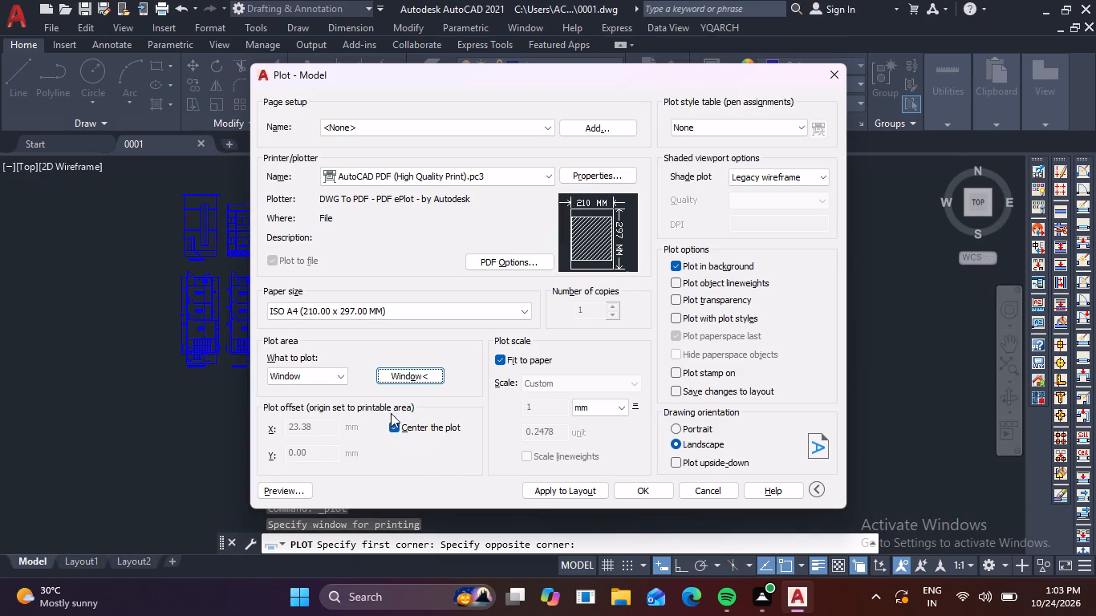
Preview the plot and examine the floor plans, area calculations, schedule, site plan, elevation and sections up close.
click(280, 492)
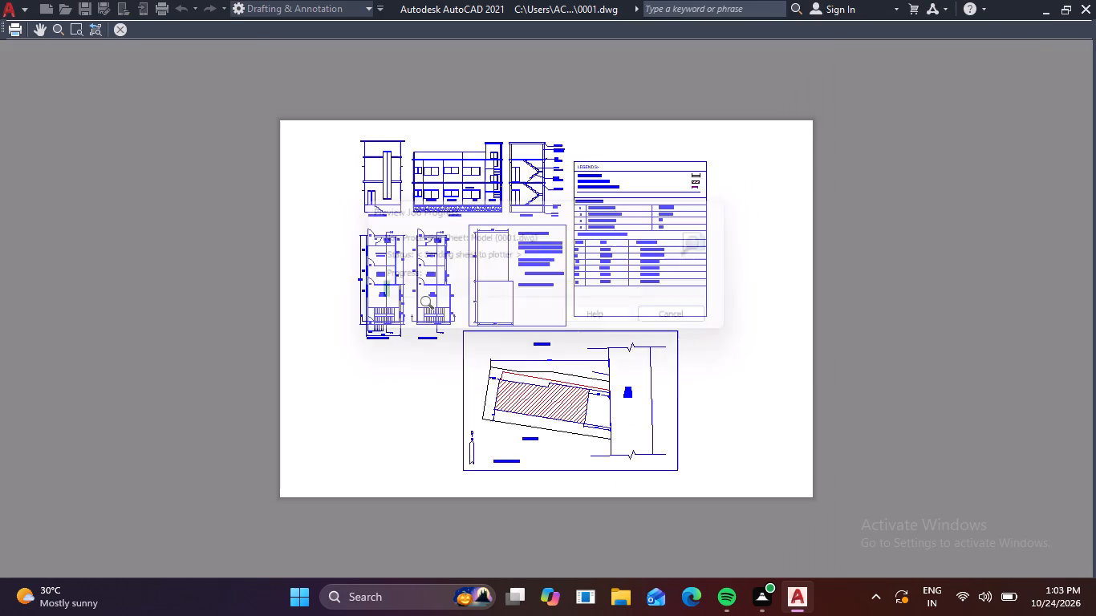
scroll(431, 305, up, 2)
middle_drag(502, 261, 489, 287)
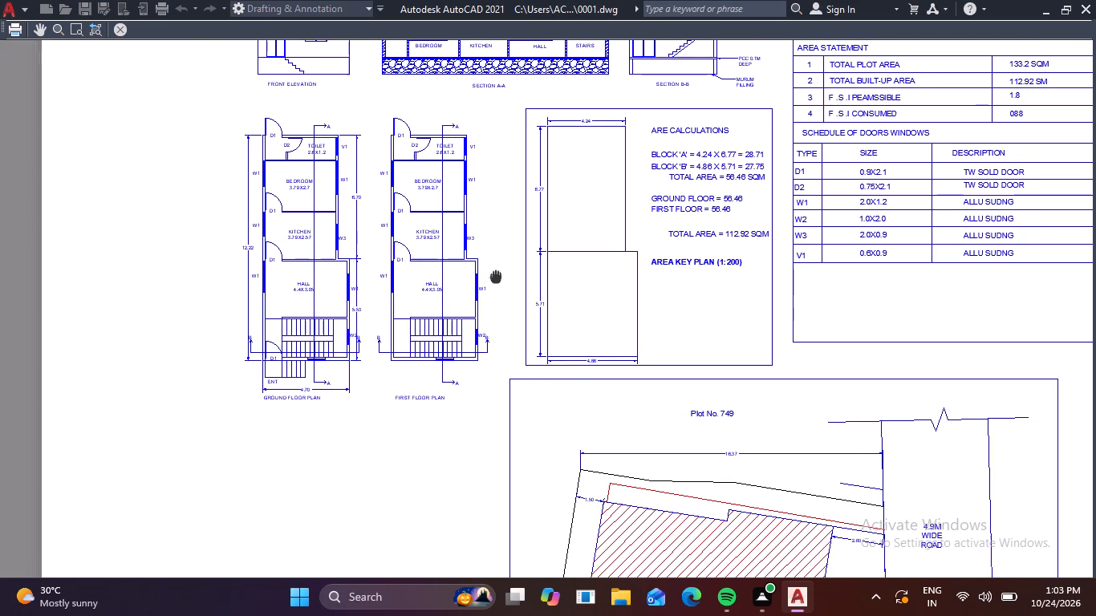
middle_drag(489, 287, 424, 434)
scroll(424, 434, up, 1)
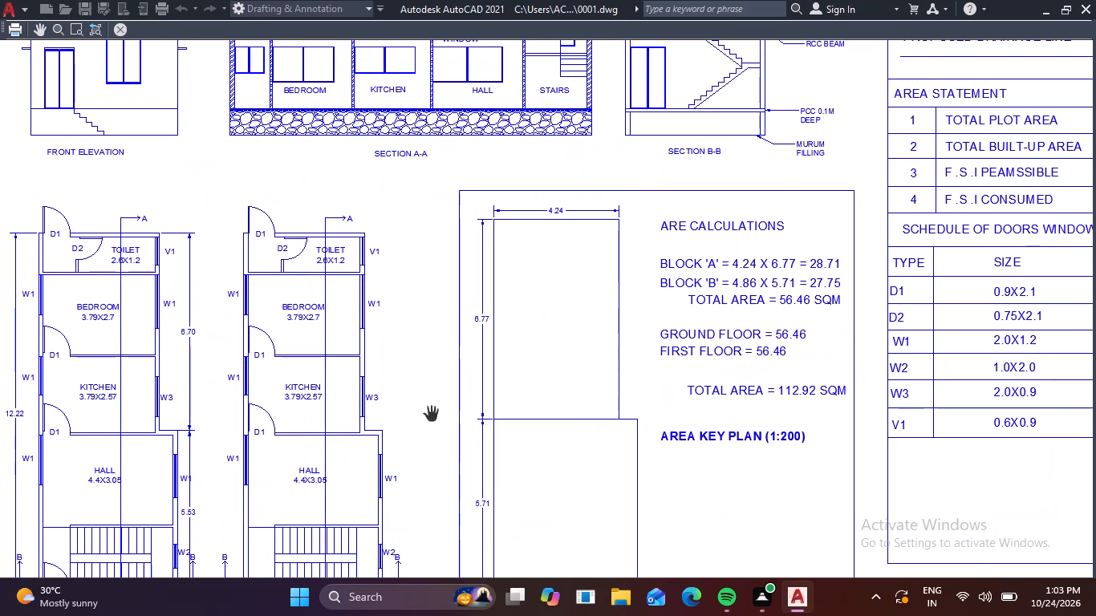
scroll(460, 432, down, 1)
middle_drag(477, 452, 375, 139)
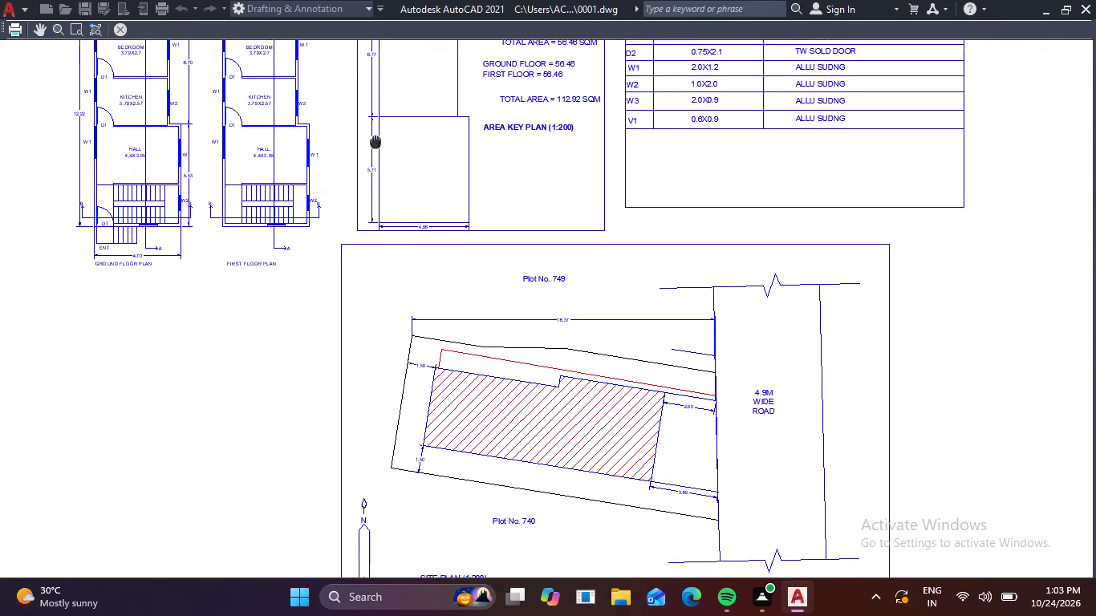
middle_drag(375, 139, 380, 104)
middle_click(382, 79)
middle_click(381, 76)
middle_click(381, 76)
middle_click(381, 76)
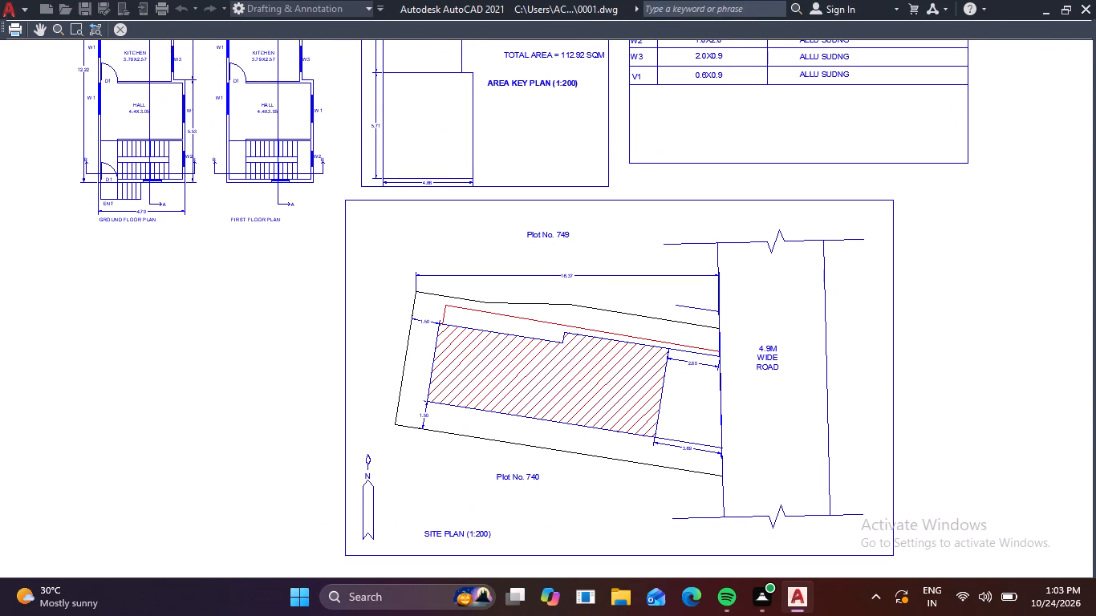
middle_drag(381, 76, 508, 318)
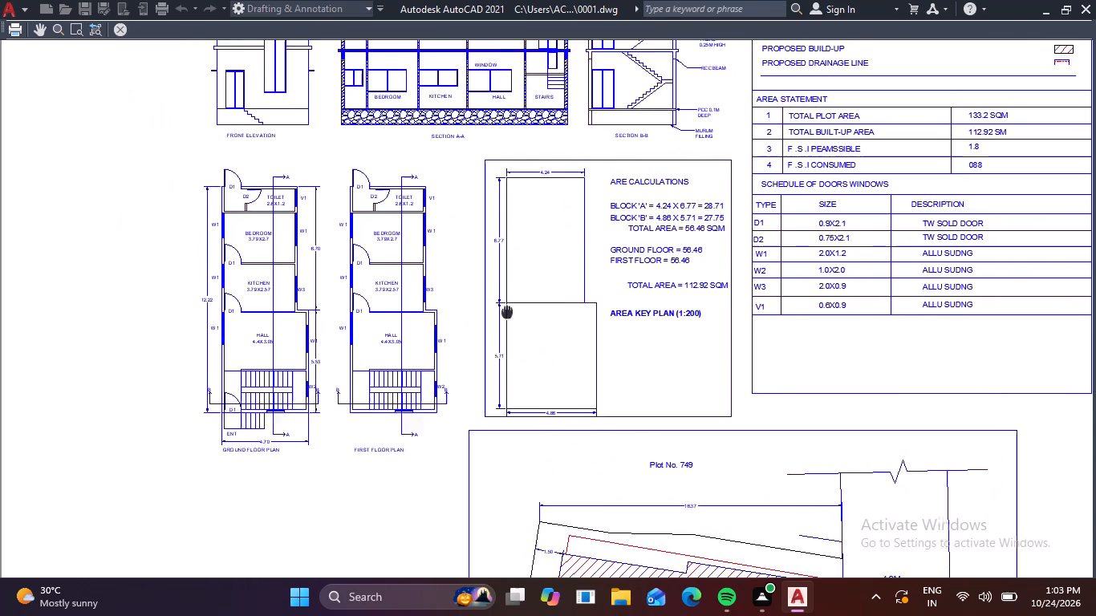
middle_drag(508, 318, 518, 343)
scroll(444, 249, up, 1)
middle_drag(483, 214, 451, 441)
scroll(469, 407, up, 1)
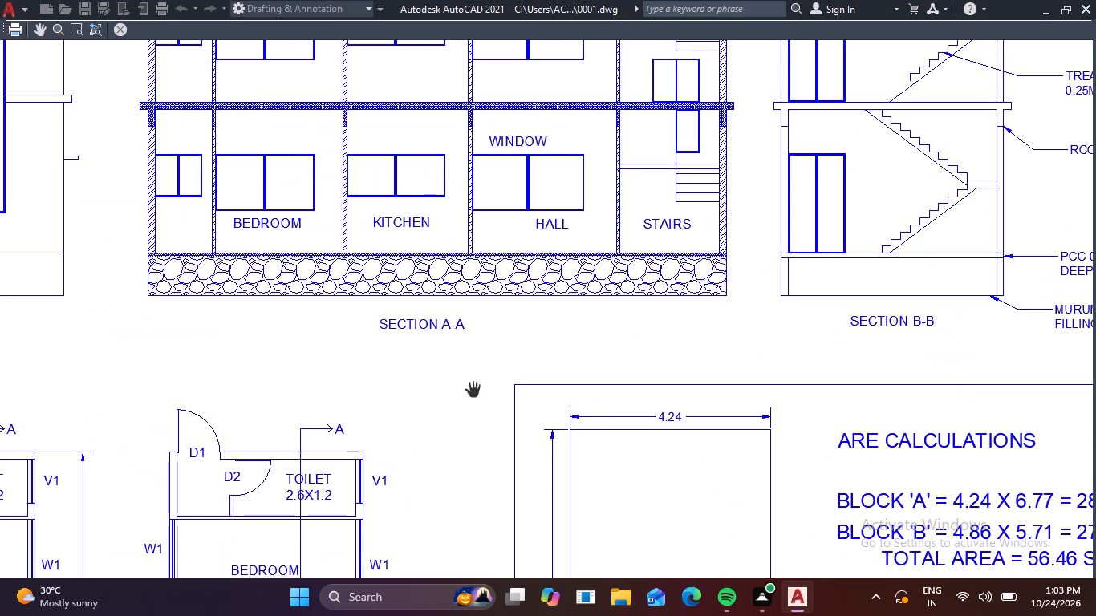
middle_drag(483, 353, 503, 486)
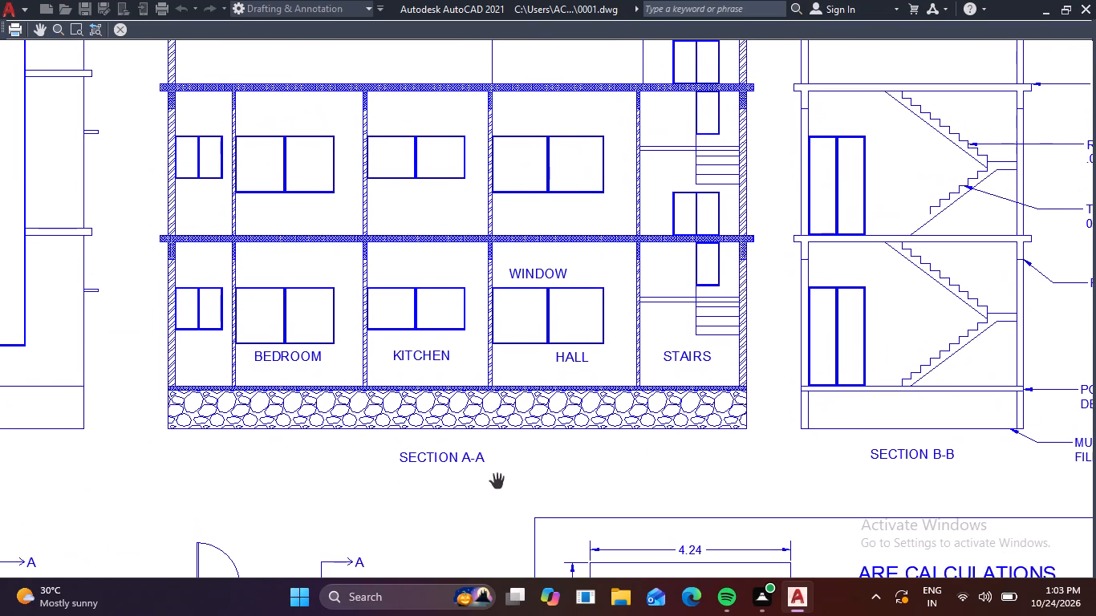
scroll(481, 468, down, 1)
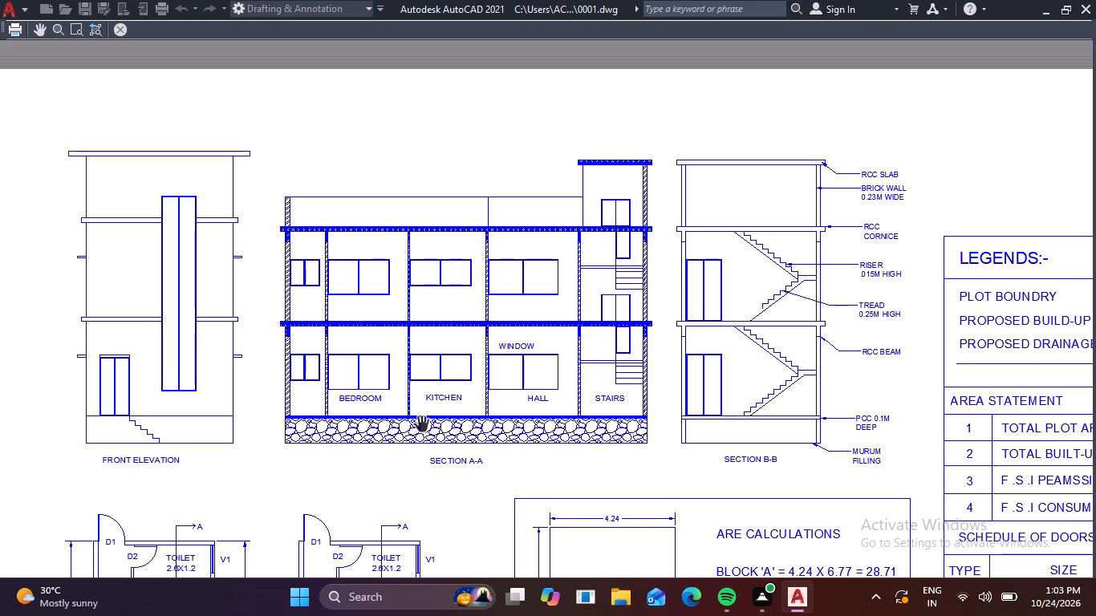
click(114, 28)
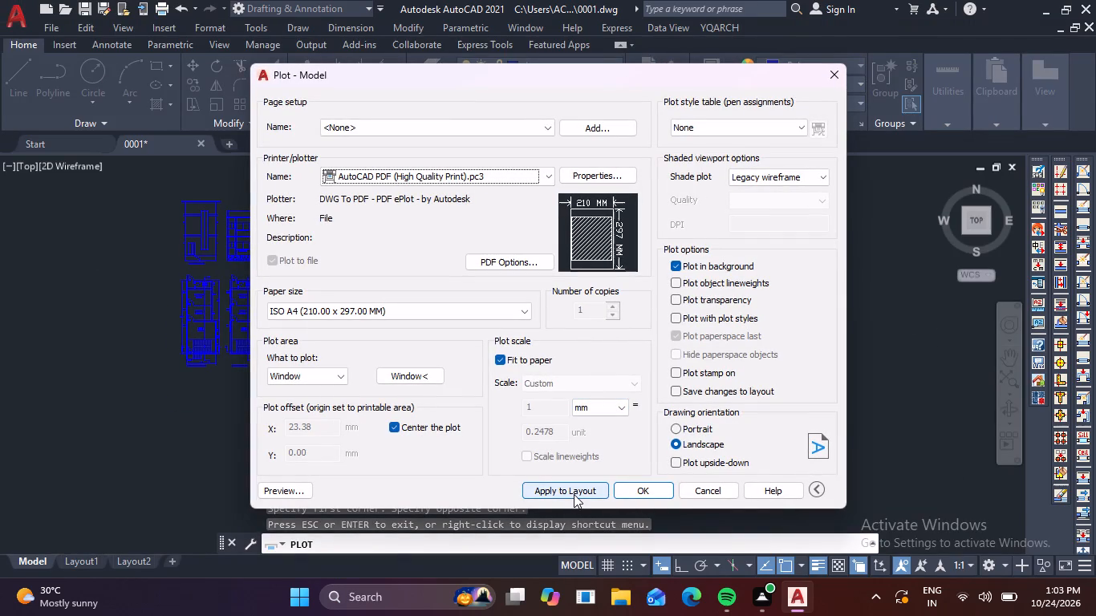
Apply the plot settings to the layout and plot the drawing to PDF as 0001-Model.pdf in the Documents folder.
click(574, 494)
click(648, 491)
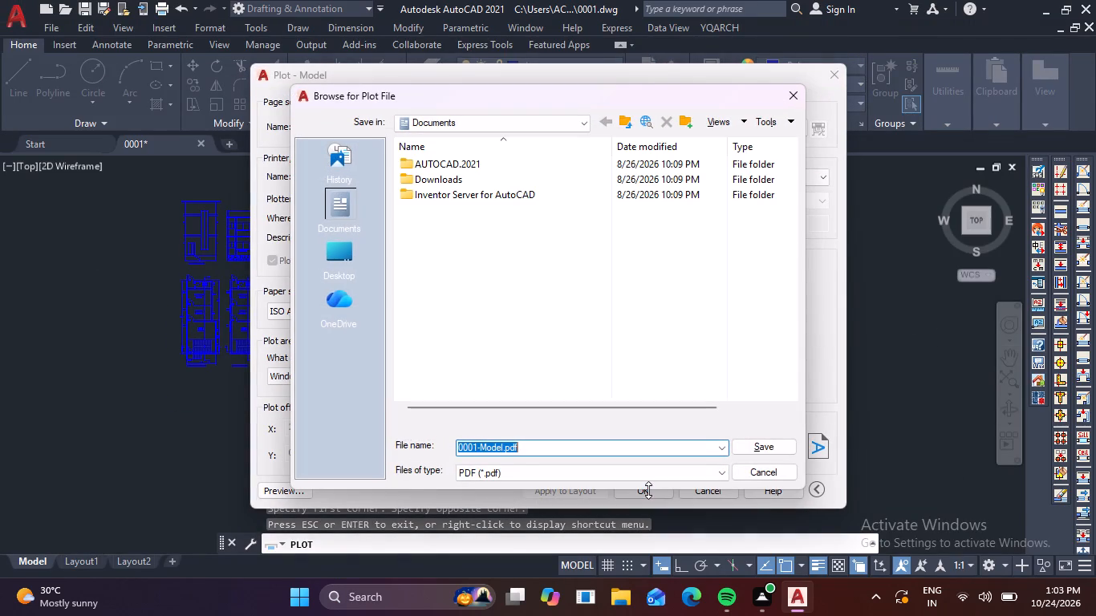
click(741, 447)
click(652, 326)
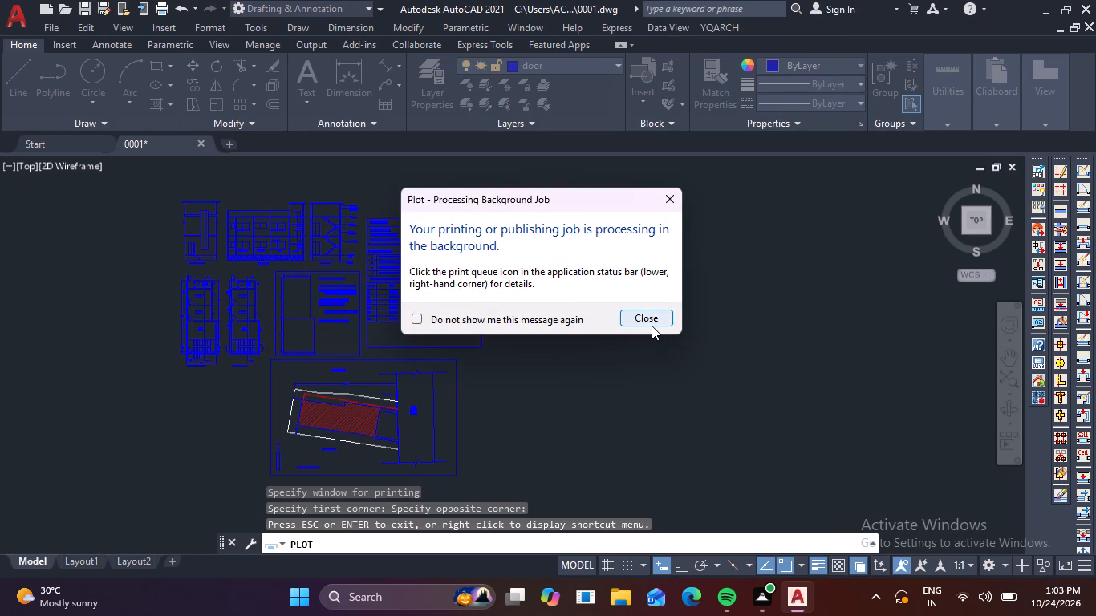
Query the drawing's log file name with LOGFILENAME.
scroll(595, 365, down, 1)
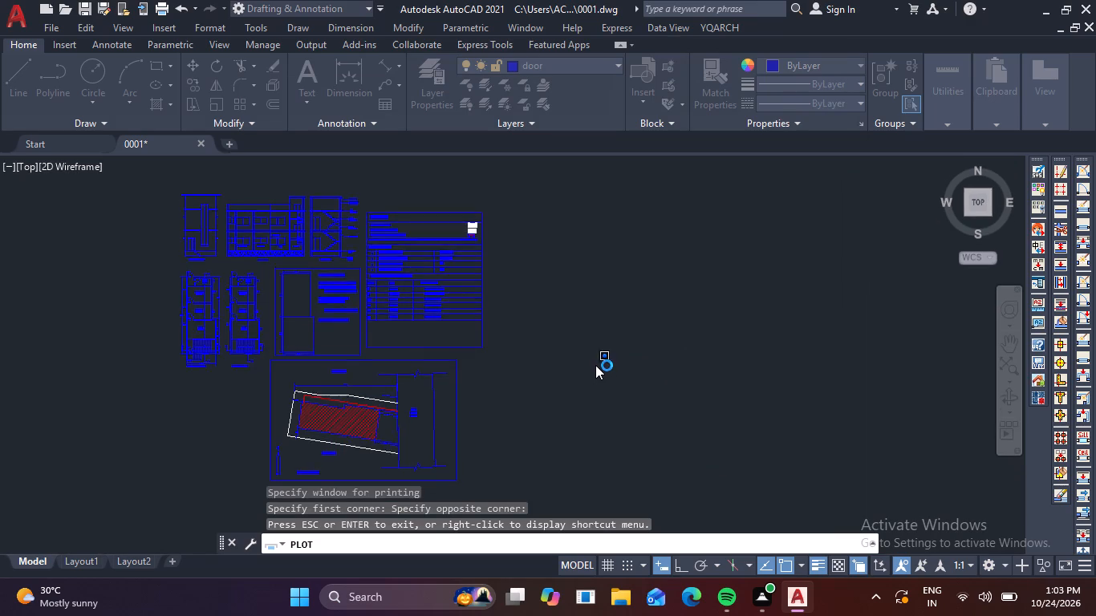
text(LOG)
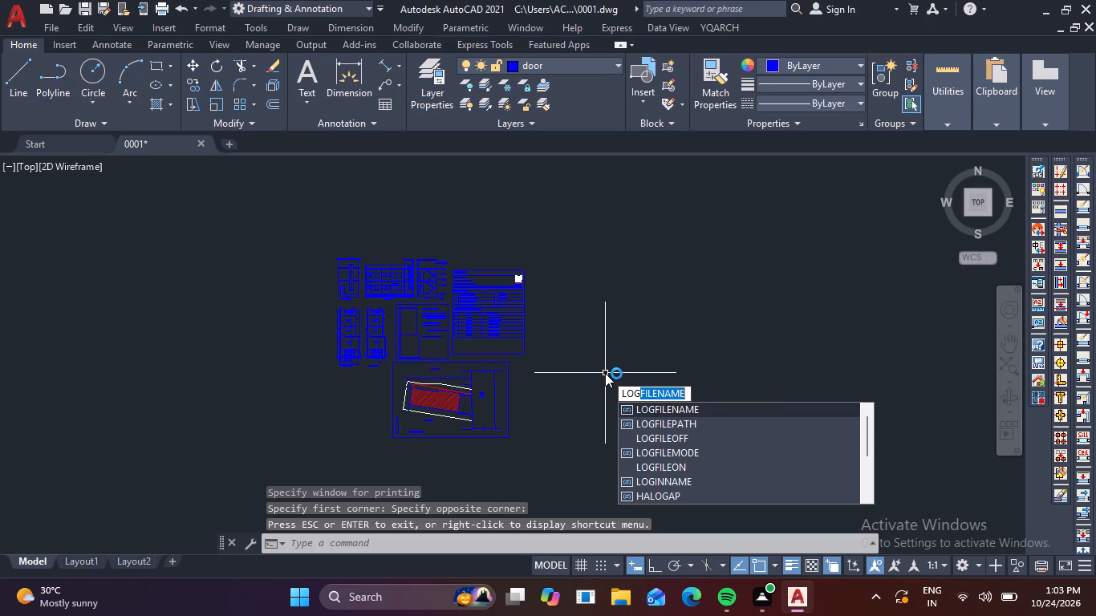
click(685, 404)
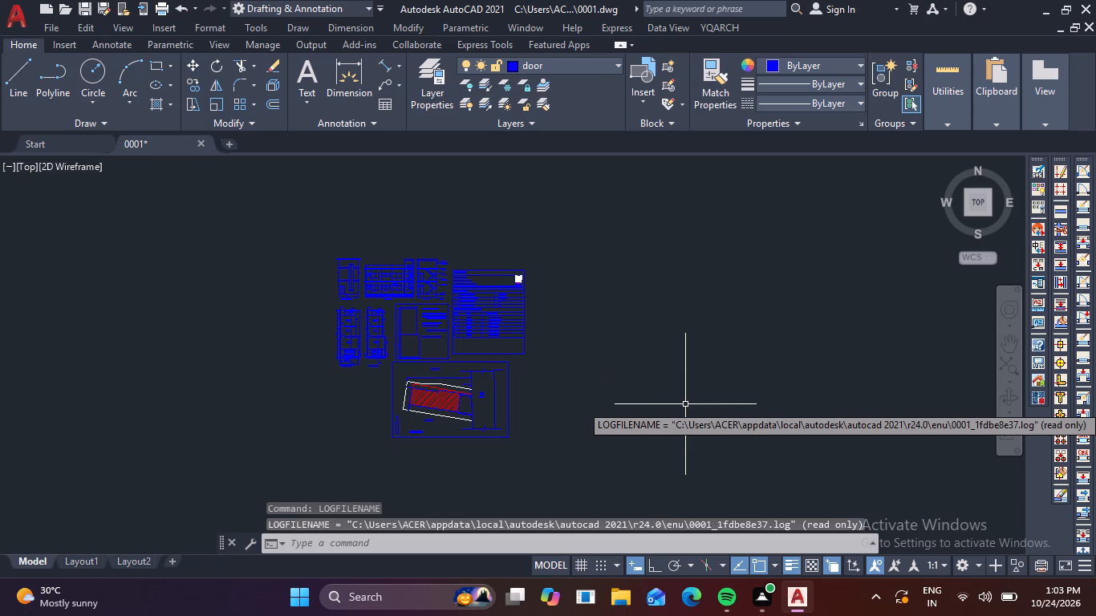